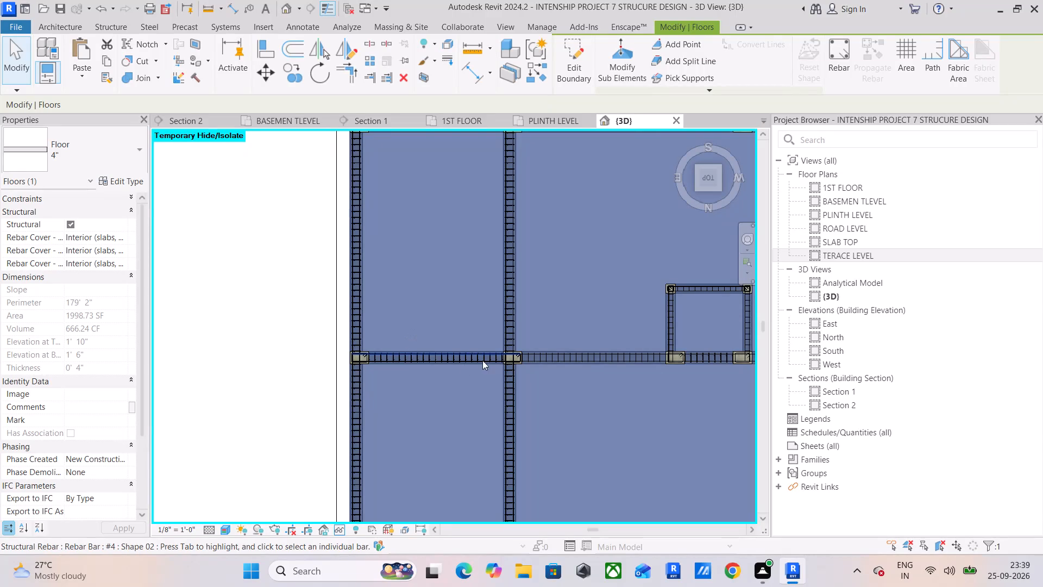
Inspect the selected 4" structural floor from above, checking the beam and column layout around its outer corner and the small rectangular bay.
scroll(523, 302, "down", 3)
middle_click_drag(555, 295, 340, 286)
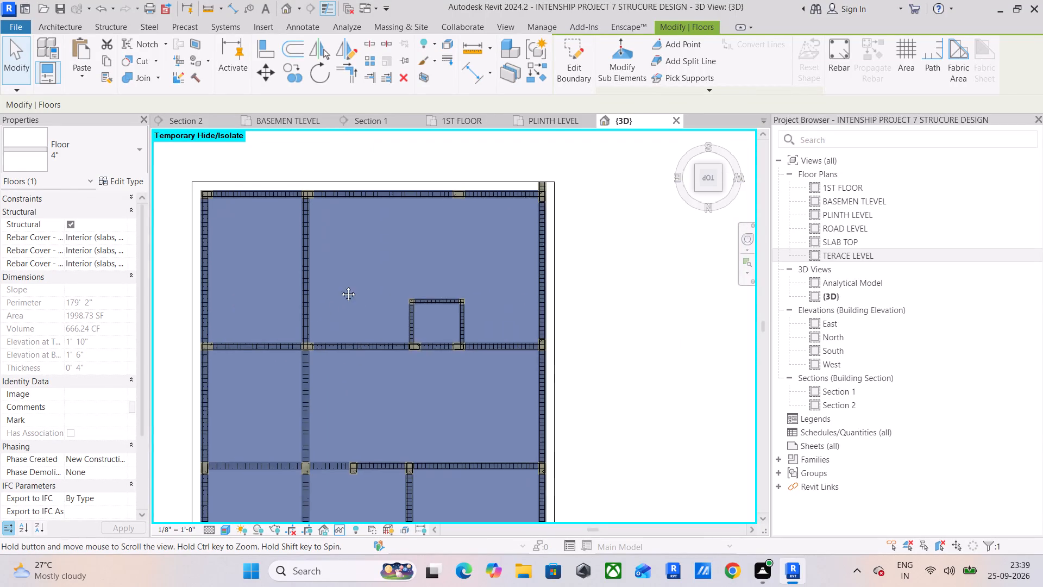
middle_click_drag(340, 286, 447, 275)
middle_click_drag(497, 287, 460, 347)
scroll(660, 214, "up", 4)
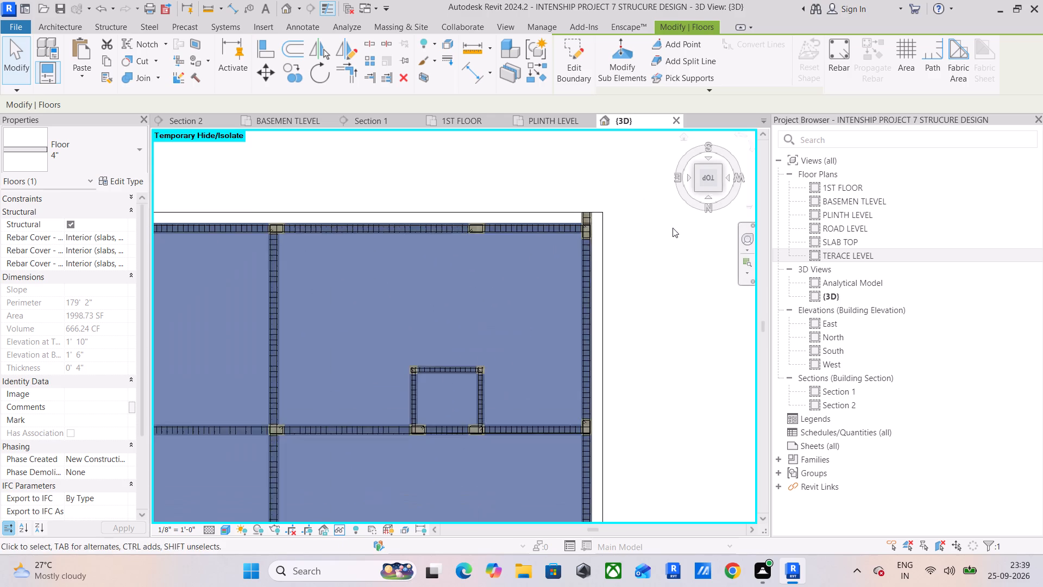
scroll(548, 193, "up", 8)
scroll(394, 343, "down", 5)
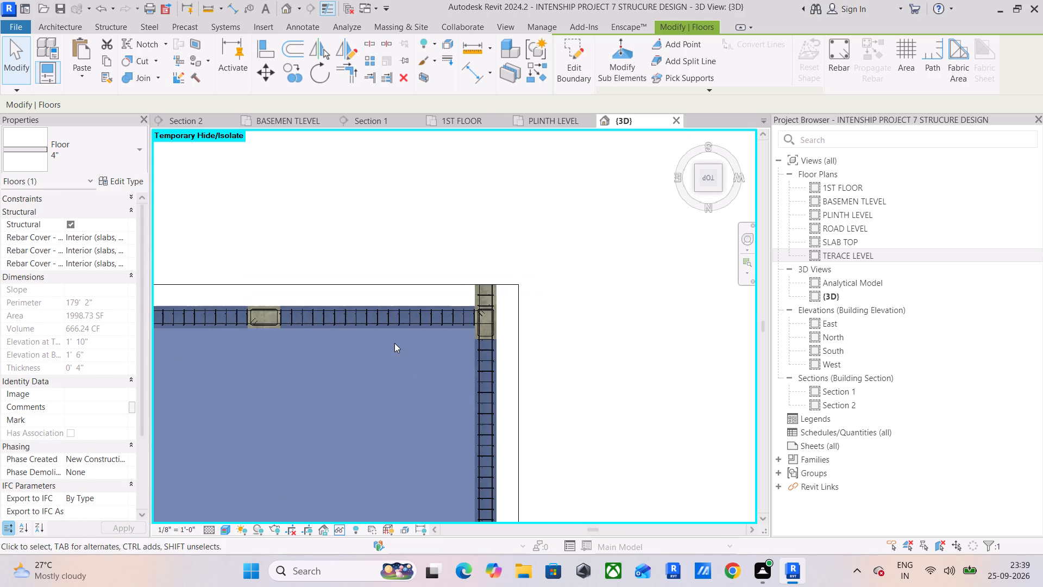
middle_click_drag(394, 343, 661, 229)
scroll(544, 296, "down", 5)
middle_click_drag(543, 299, 536, 205)
scroll(537, 220, "up", 1)
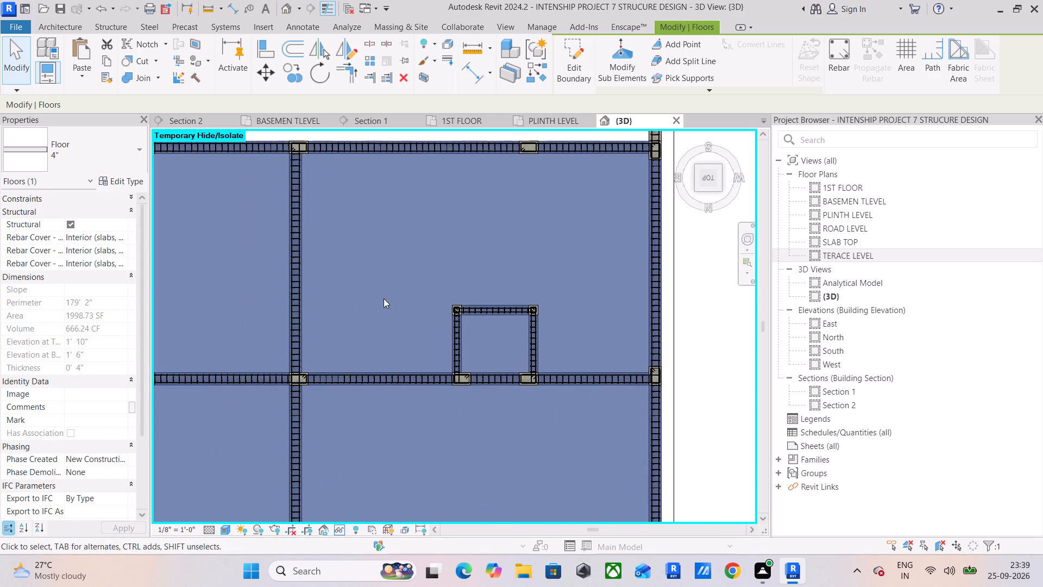
middle_click_drag(372, 310, 468, 289)
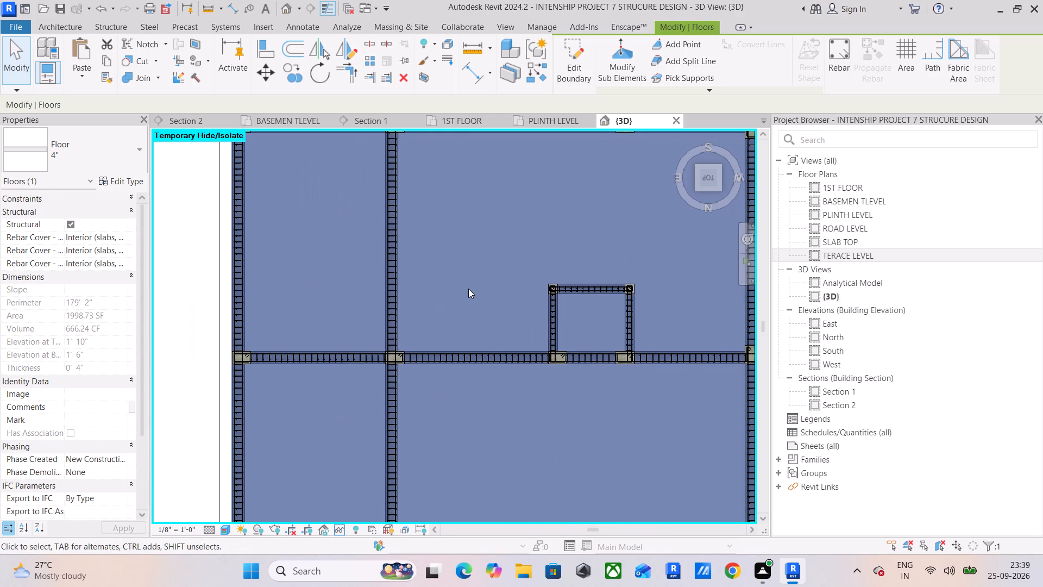
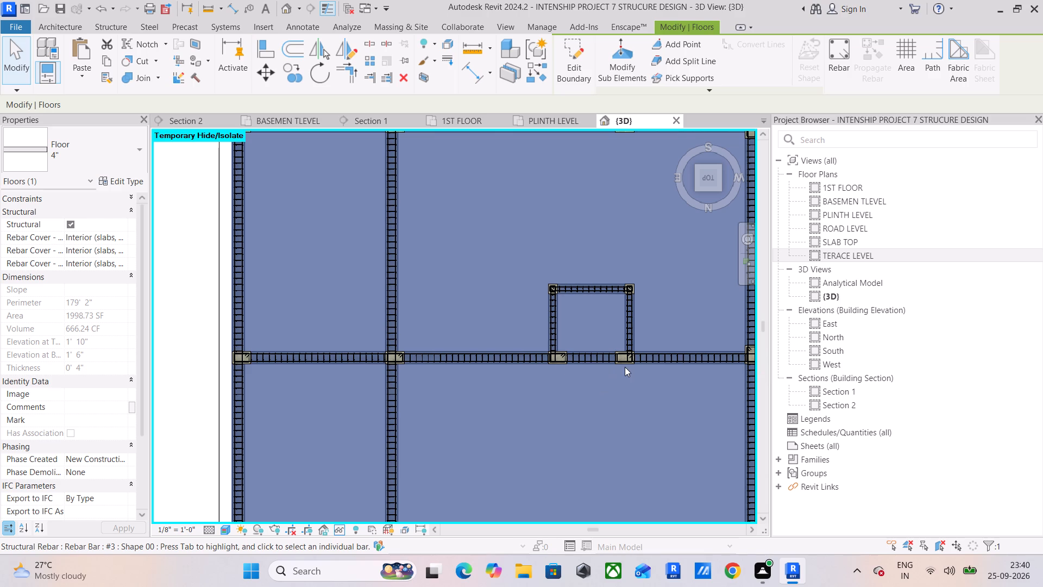
Examine the 4" floor's edge against the corner column and beam faces in the back elevation view.
left_click_drag(706, 179, 703, 154)
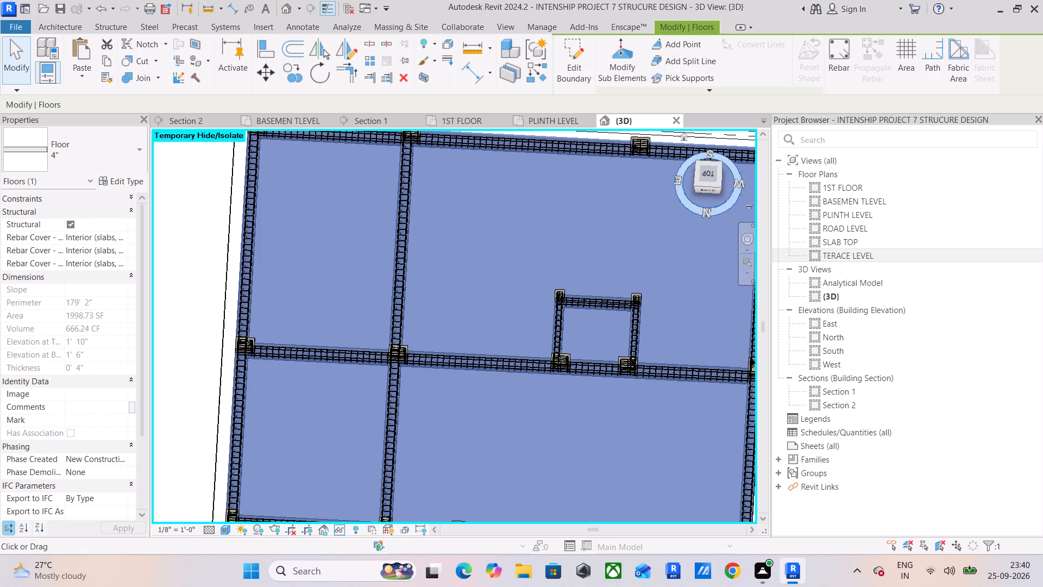
left_click(707, 191)
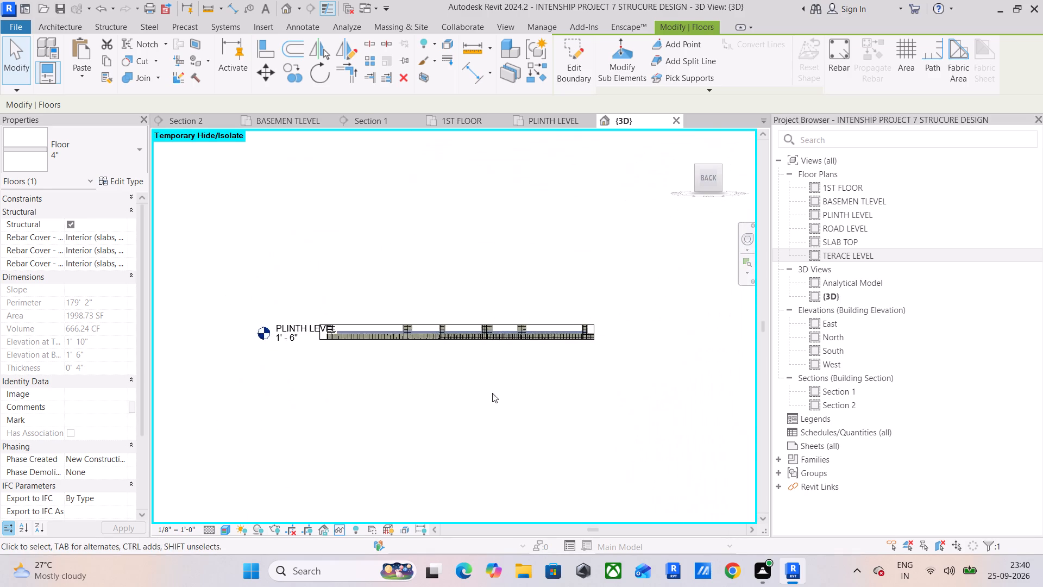
scroll(330, 307, "up", 15)
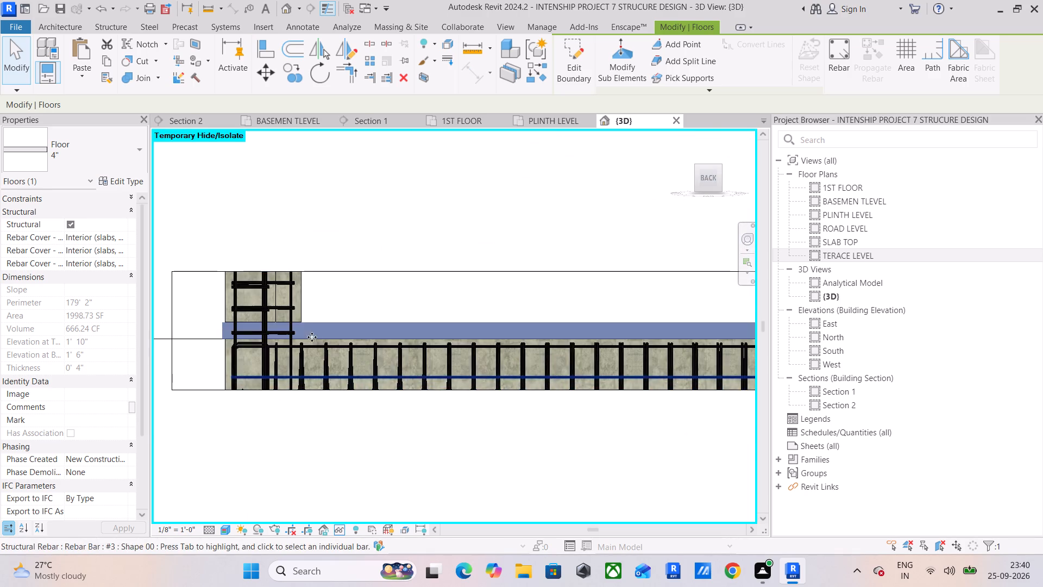
scroll(314, 331, "up", 5)
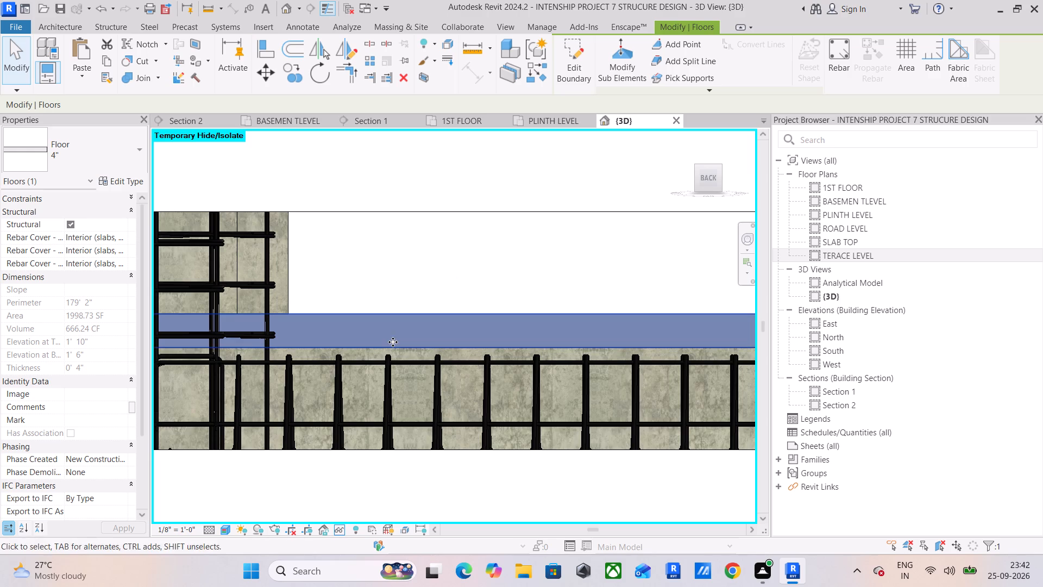
middle_click_drag(393, 342, 448, 336)
scroll(236, 333, "up", 3)
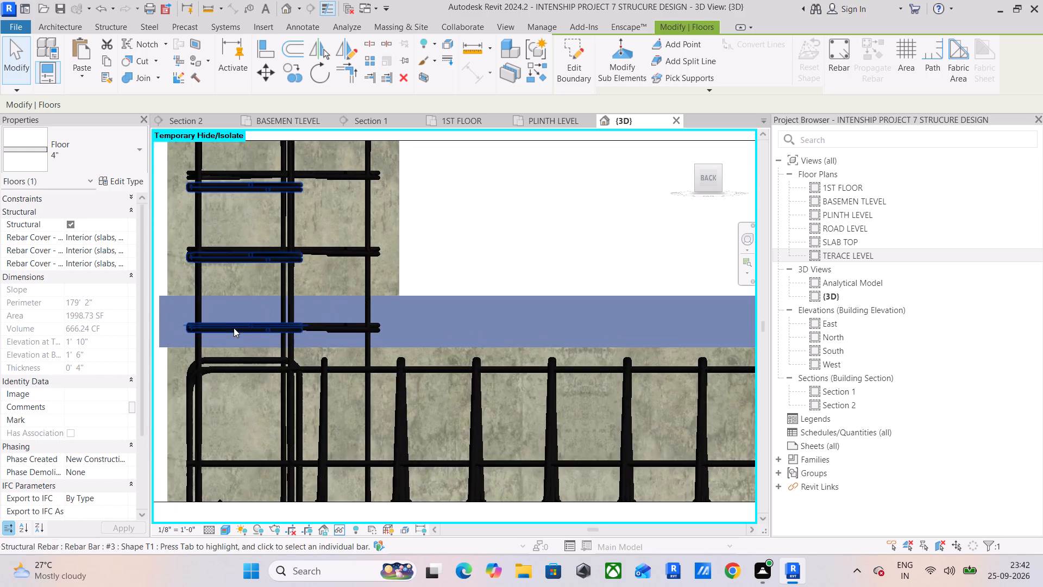
middle_click_drag(244, 329, 393, 351)
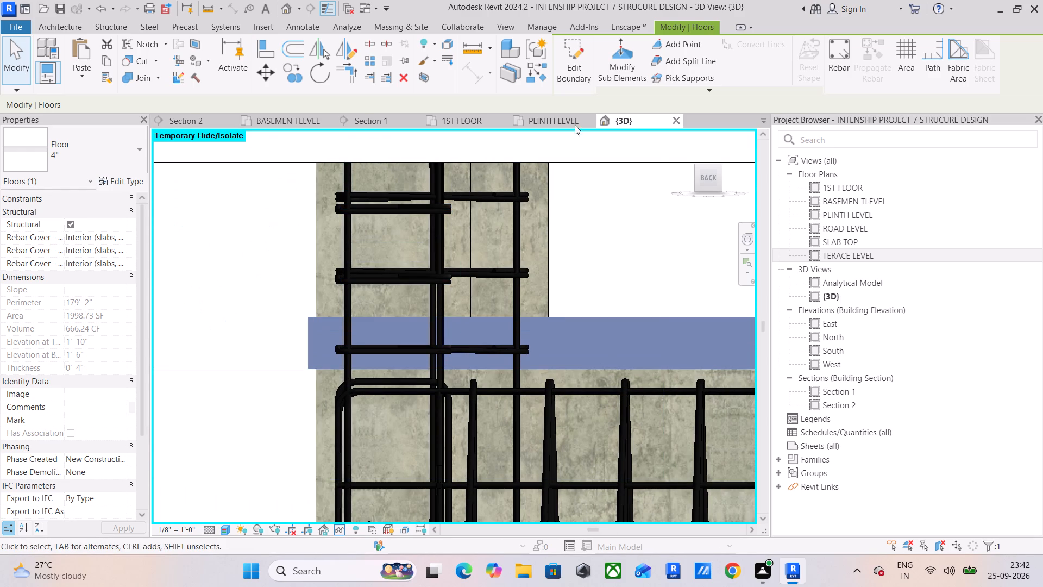
Open the 4" structural floor's boundary sketch for editing, viewed from above at its southeast corner.
left_click(573, 61)
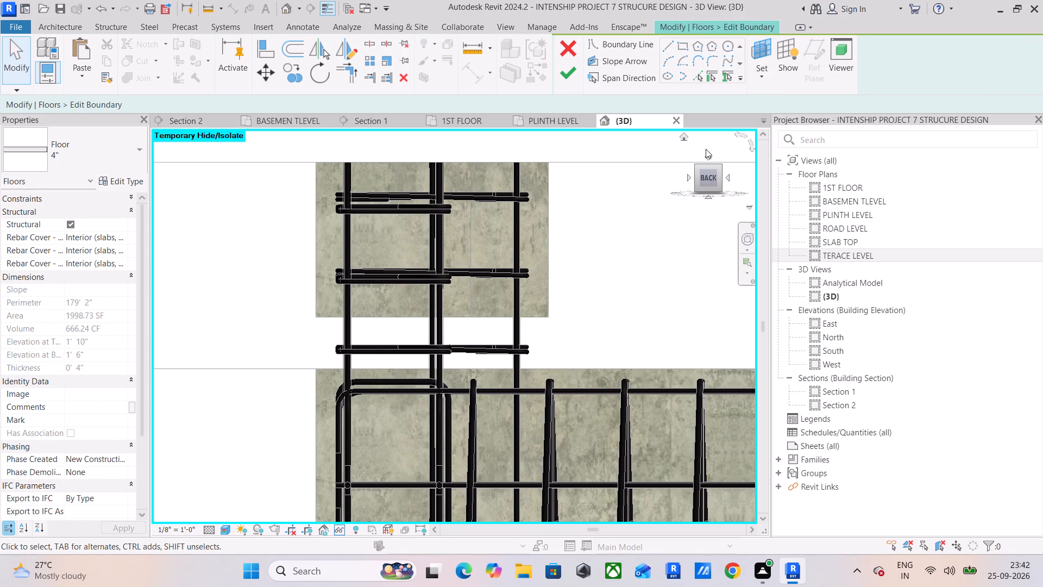
left_click_drag(706, 175, 705, 214)
left_click(706, 172)
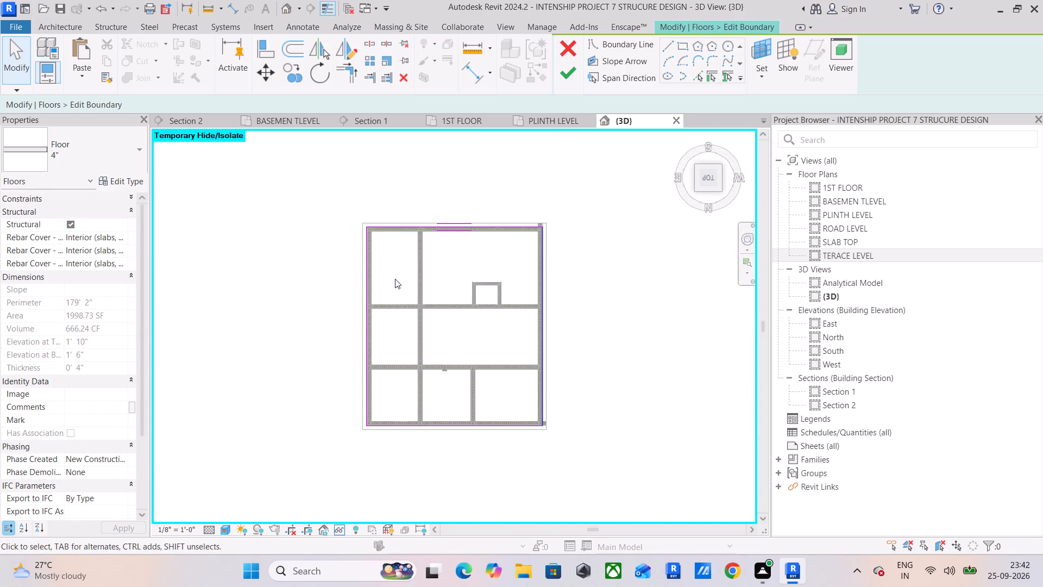
scroll(395, 279, "up", 5)
scroll(350, 206, "up", 6)
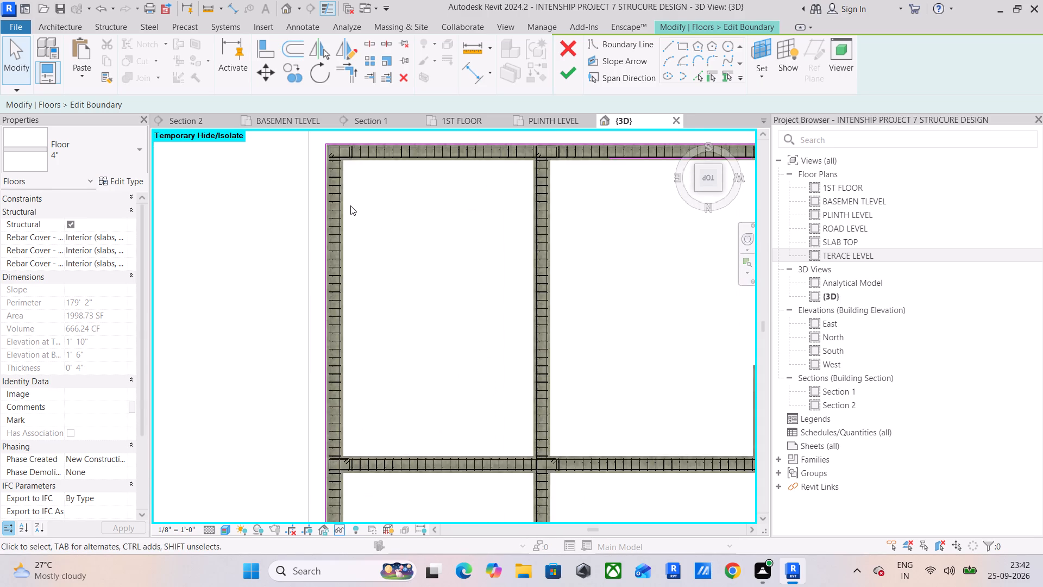
middle_click_drag(350, 205, 387, 277)
scroll(335, 234, "up", 5)
scroll(393, 249, "up", 5)
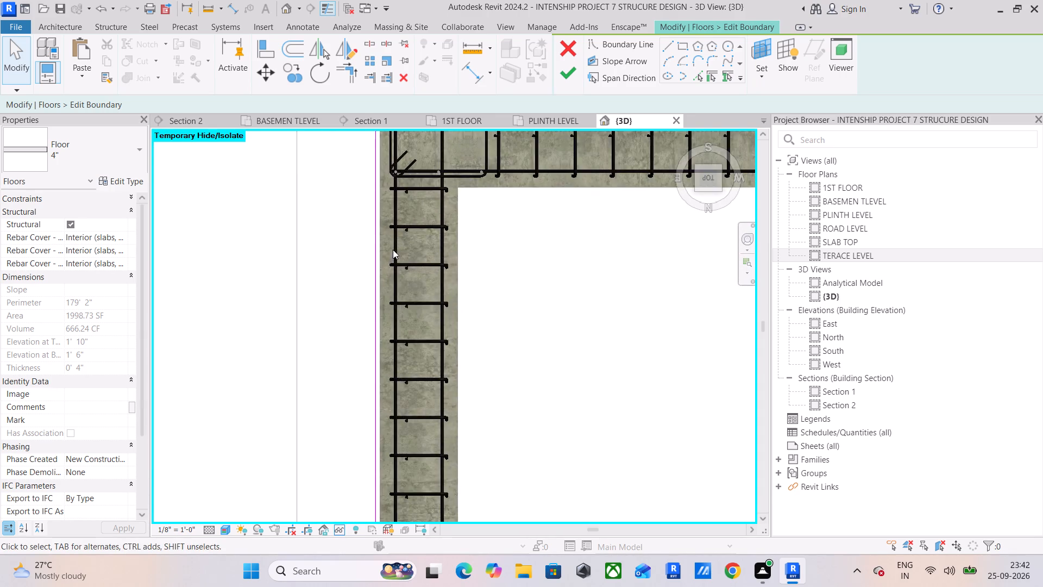
scroll(385, 230, "up", 9)
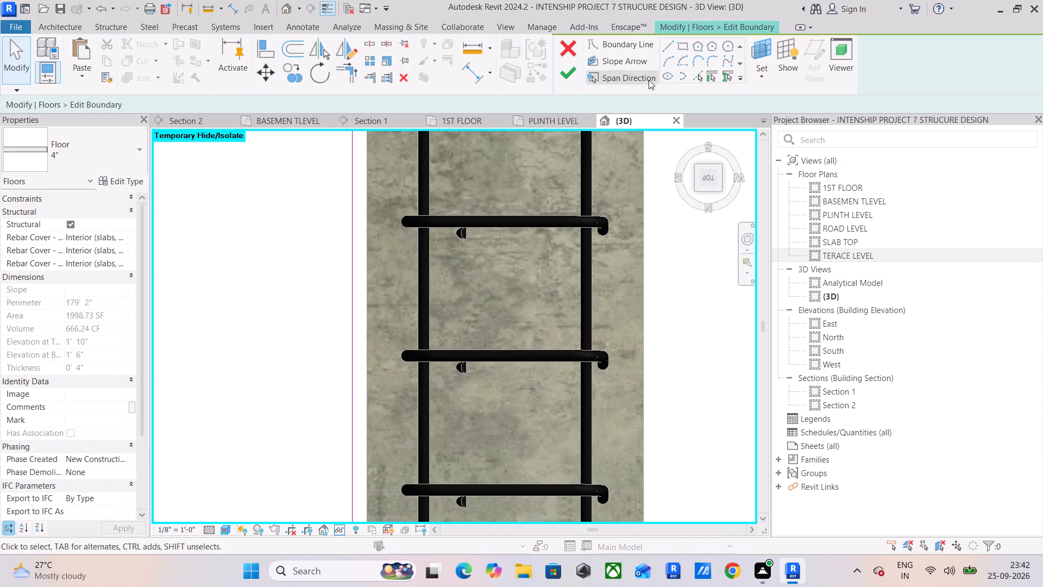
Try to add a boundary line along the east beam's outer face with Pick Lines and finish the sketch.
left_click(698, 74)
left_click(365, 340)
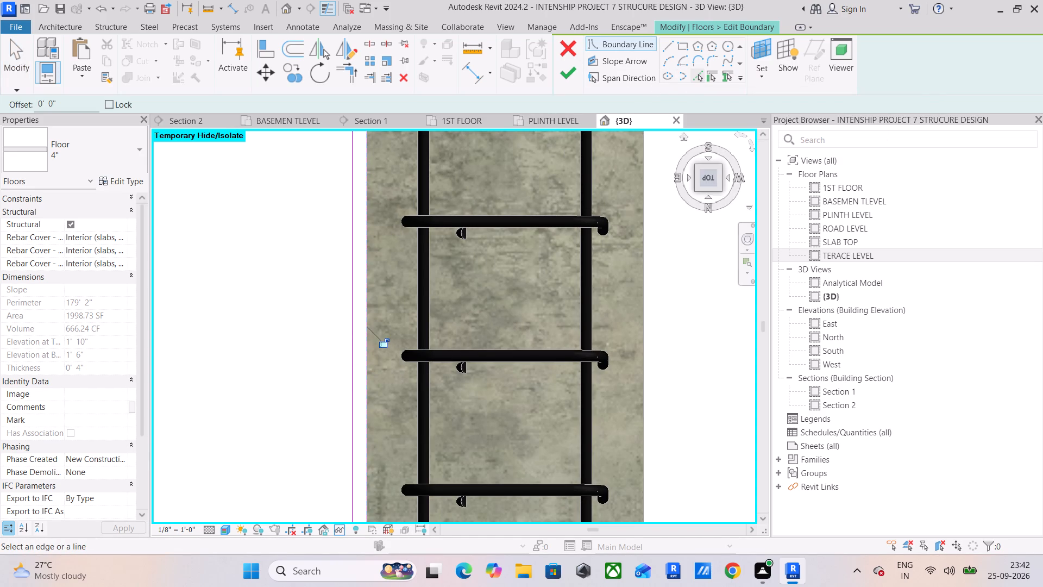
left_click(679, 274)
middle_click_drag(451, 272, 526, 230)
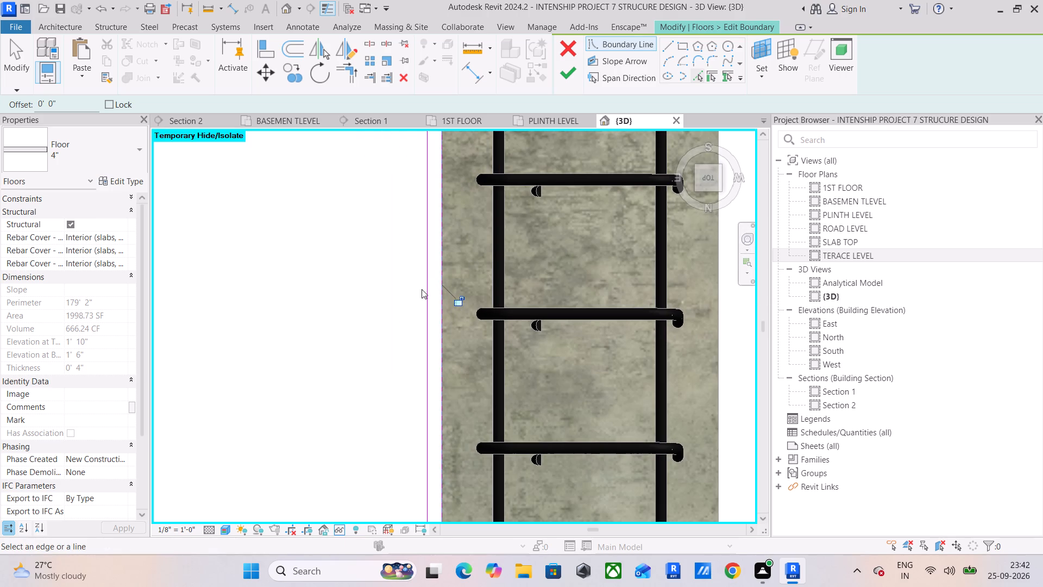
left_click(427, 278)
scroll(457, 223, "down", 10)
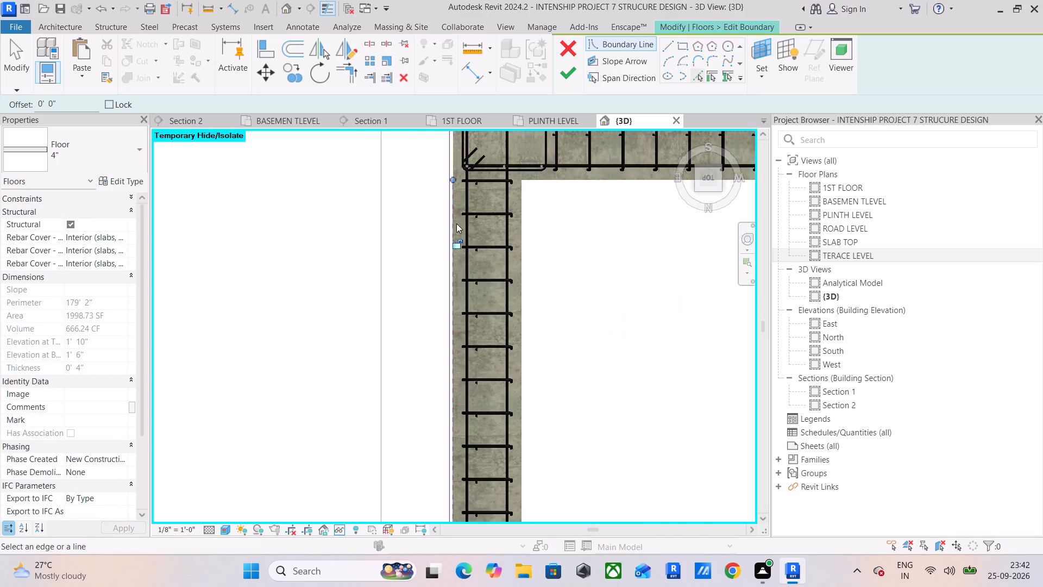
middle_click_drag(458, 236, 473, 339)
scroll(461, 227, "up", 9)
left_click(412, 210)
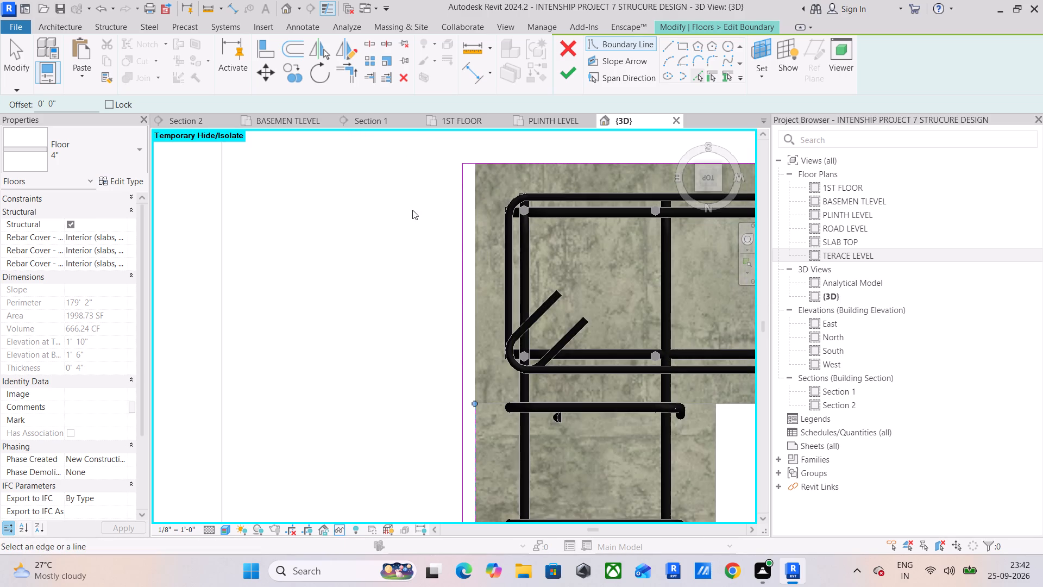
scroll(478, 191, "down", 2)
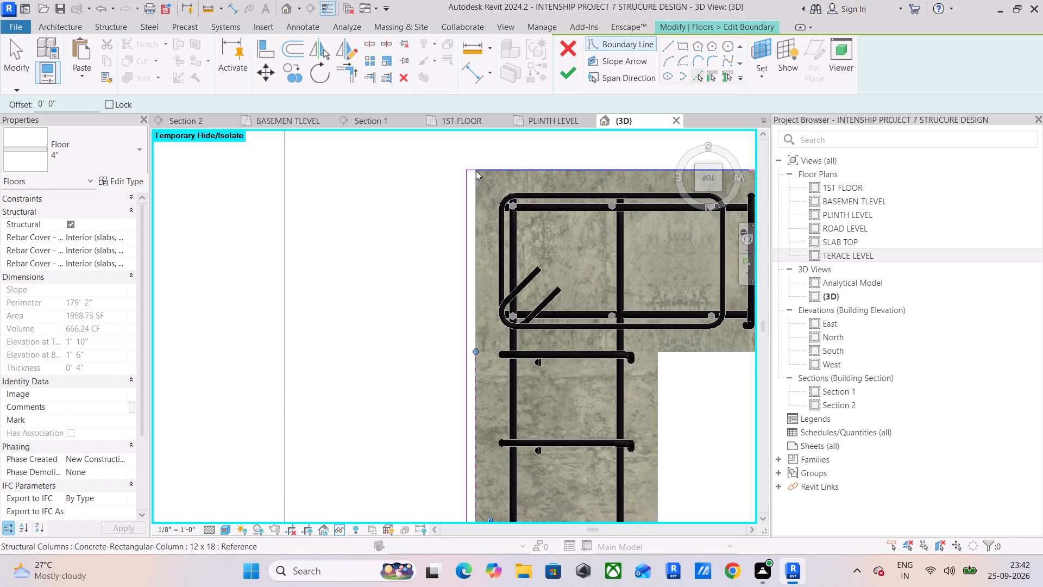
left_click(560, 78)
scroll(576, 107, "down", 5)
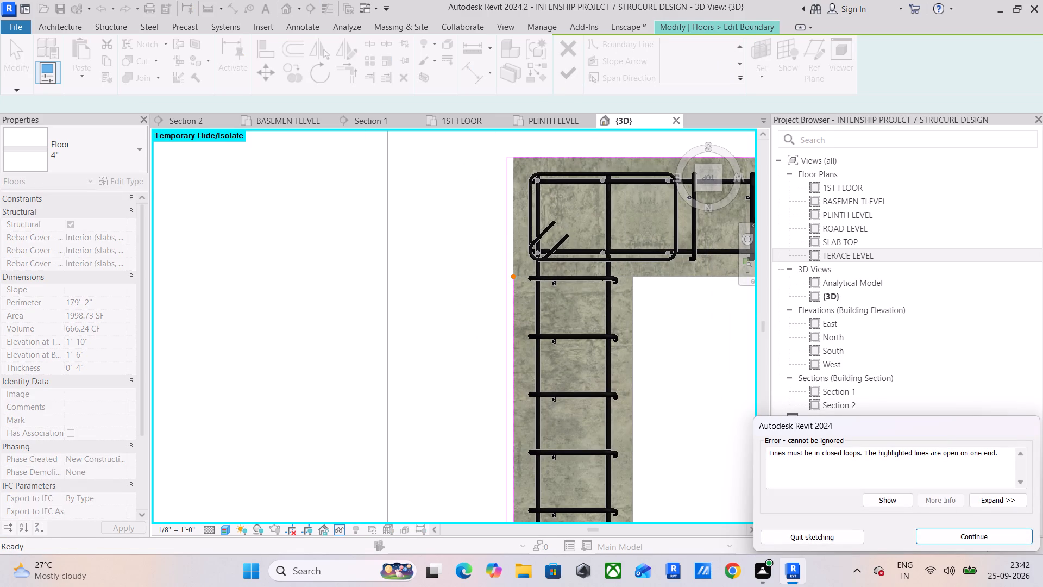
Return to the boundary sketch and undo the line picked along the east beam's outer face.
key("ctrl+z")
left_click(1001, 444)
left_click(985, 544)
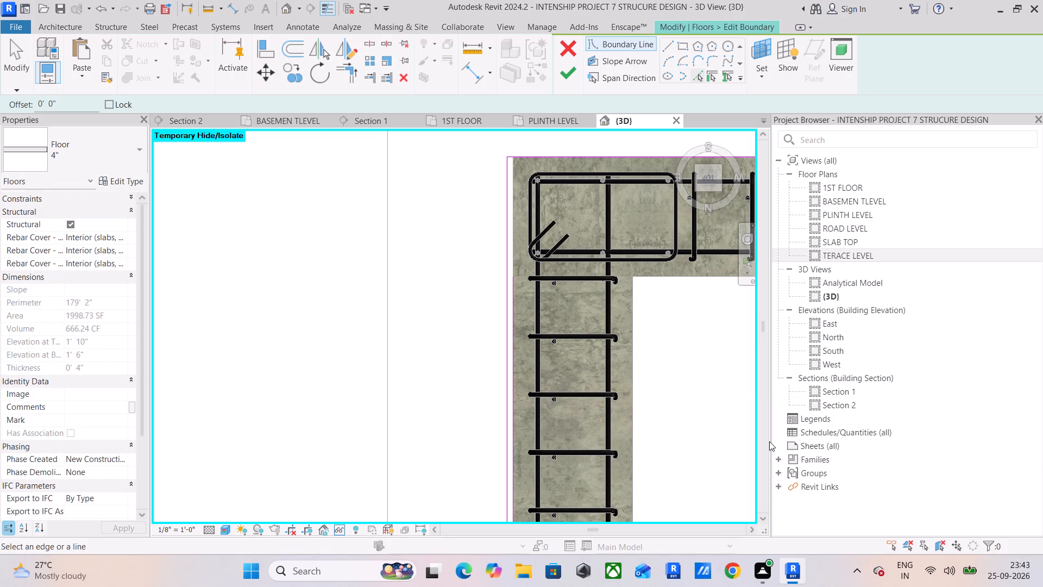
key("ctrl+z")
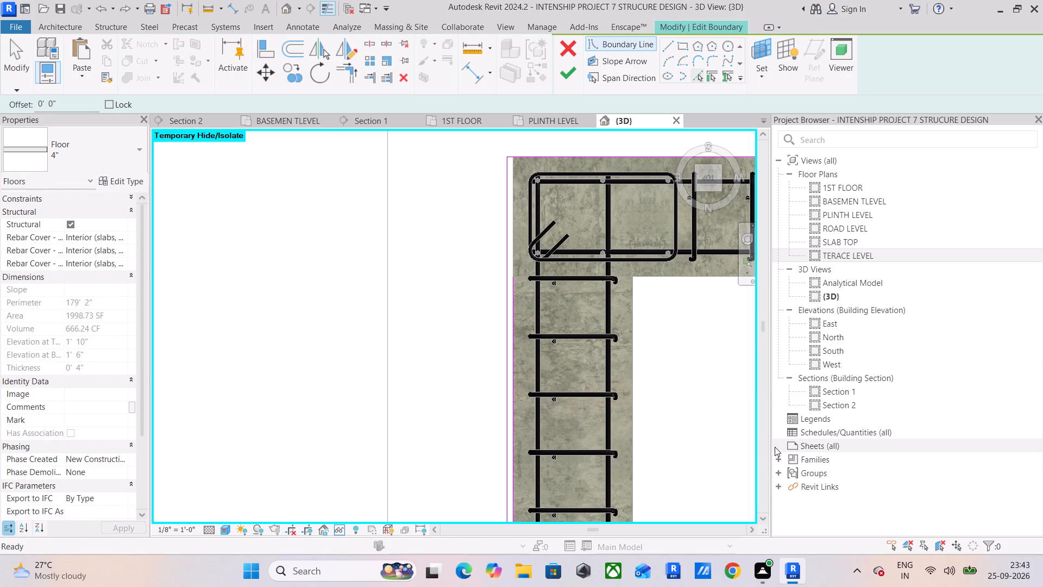
Align the floor's east boundary line to the outer face of the east beam.
left_click(263, 56)
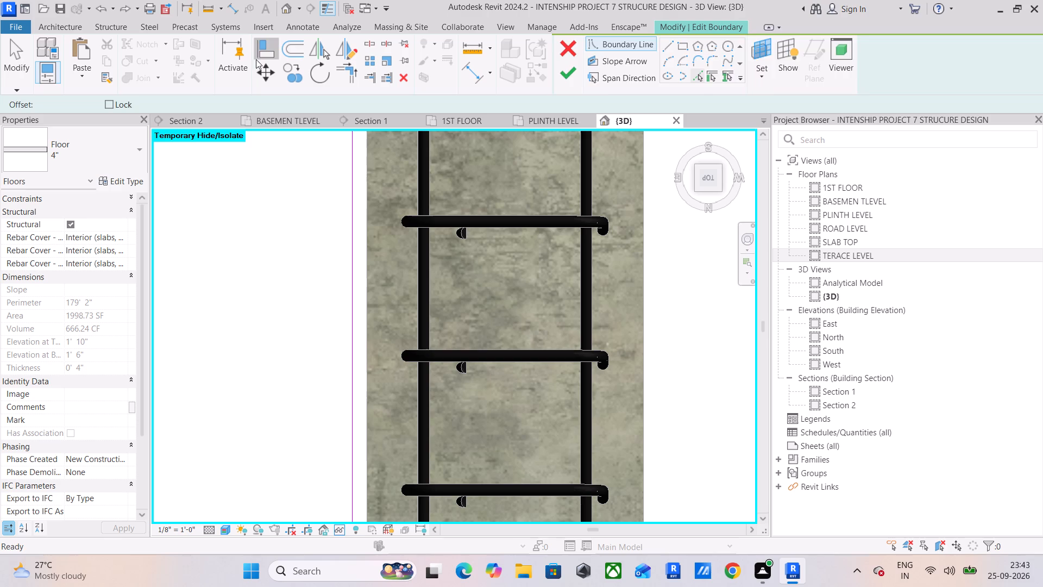
left_click(366, 349)
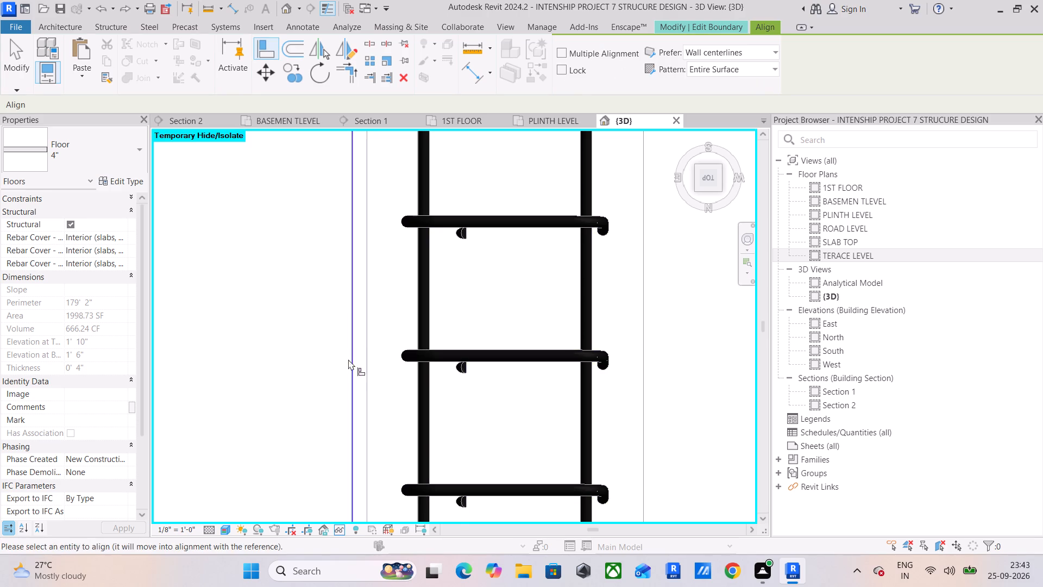
left_click(355, 355)
scroll(311, 360, "down", 15)
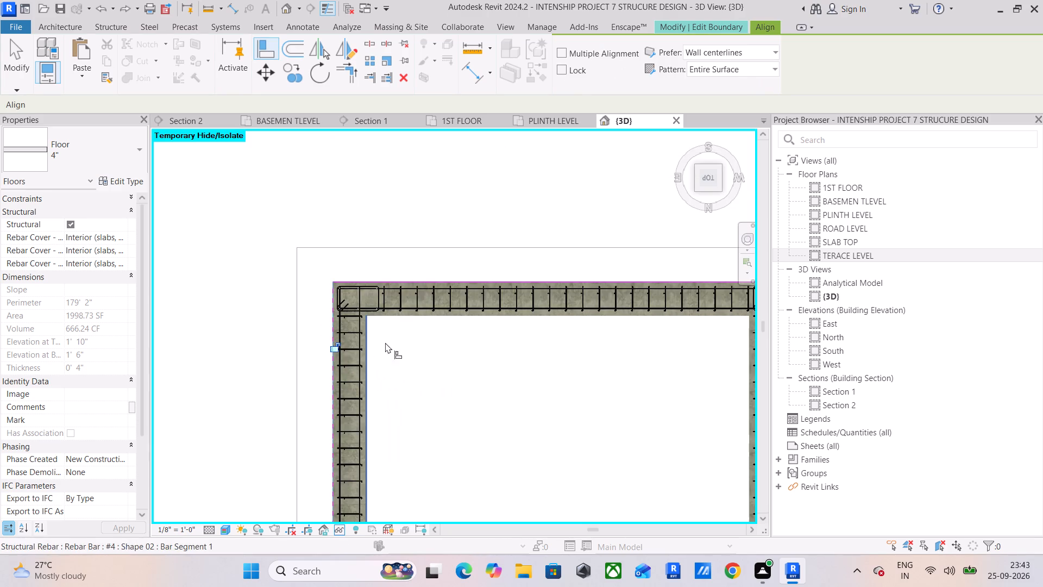
Examine the floor's south and west boundary lines against the outer faces of the perimeter beams.
middle_click_drag(412, 311, 400, 264)
scroll(399, 262, "up", 1)
scroll(429, 316, "down", 5)
middle_click_drag(344, 243, 271, 209)
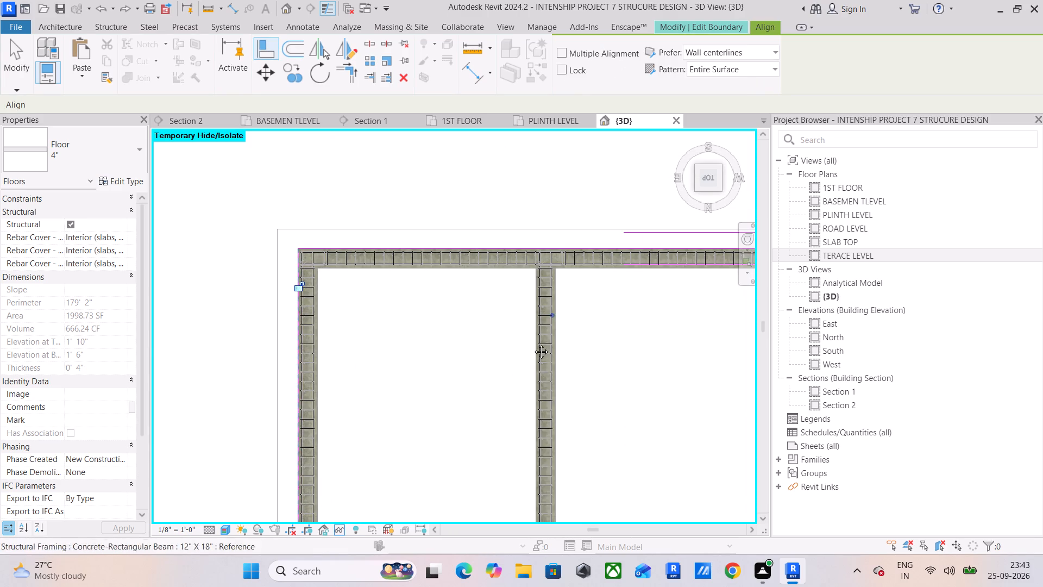
middle_click_drag(544, 334, 484, 388)
scroll(497, 313, "up", 12)
scroll(466, 322, "down", 4)
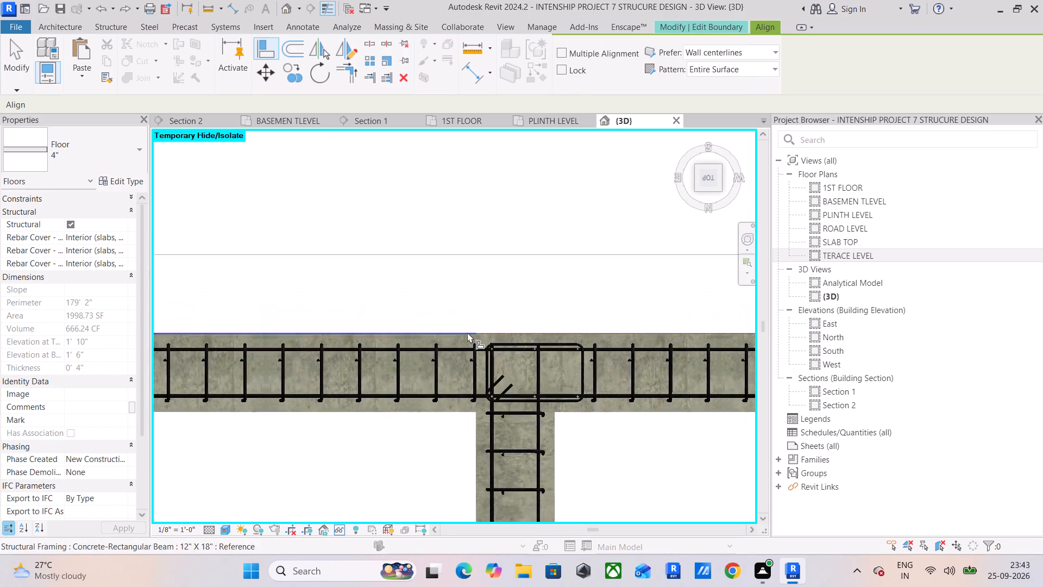
scroll(467, 332, "down", 12)
middle_click_drag(623, 359, 328, 311)
scroll(573, 335, "up", 7)
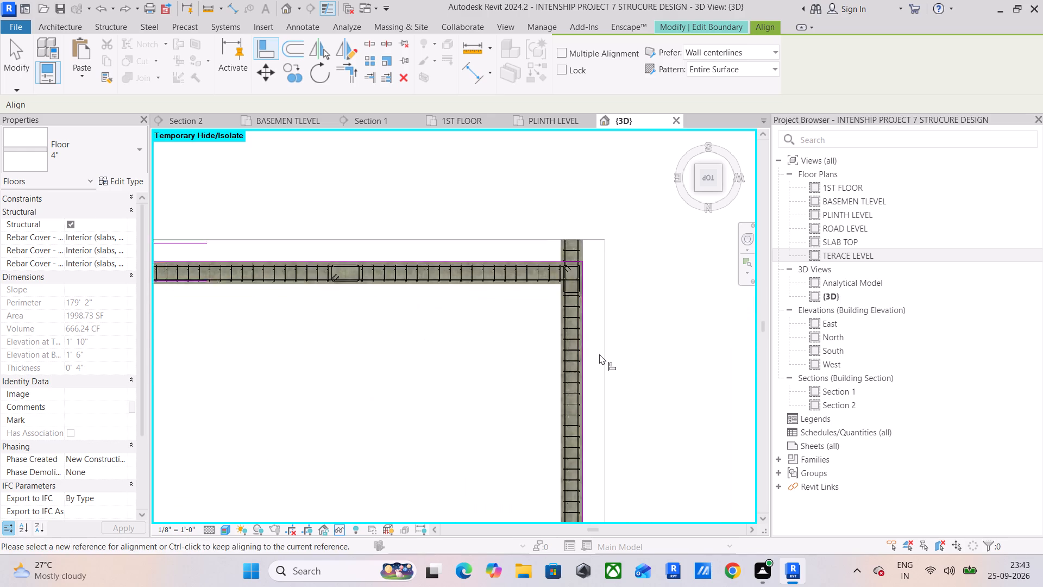
scroll(599, 354, "up", 8)
scroll(545, 380, "down", 12)
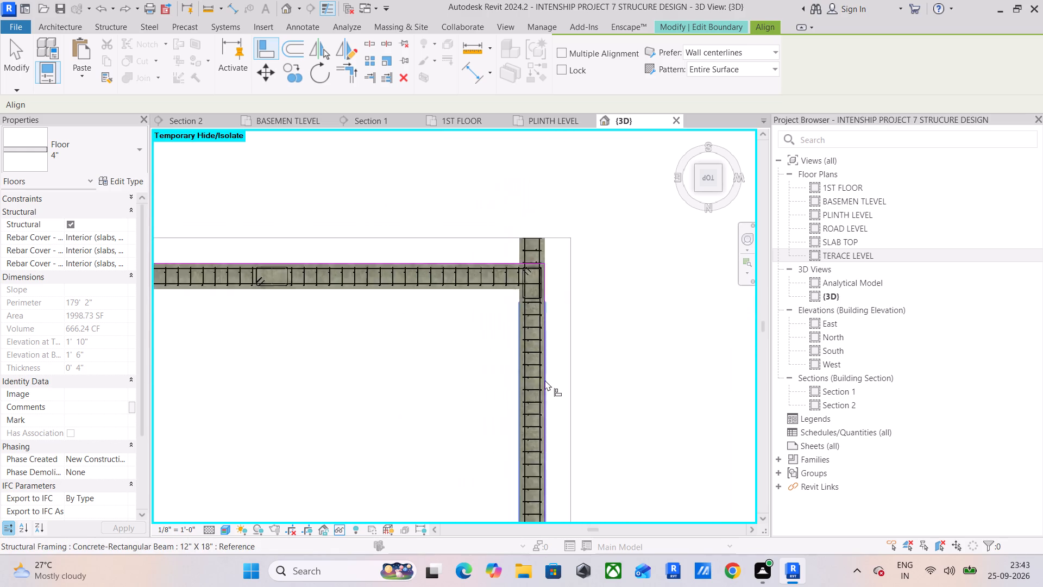
scroll(405, 397, "down", 5)
Align the floor's north boundary line to the outer face of the northeast corner column and exit Align.
middle_click_drag(404, 395, 678, 221)
middle_click_drag(450, 339, 466, 146)
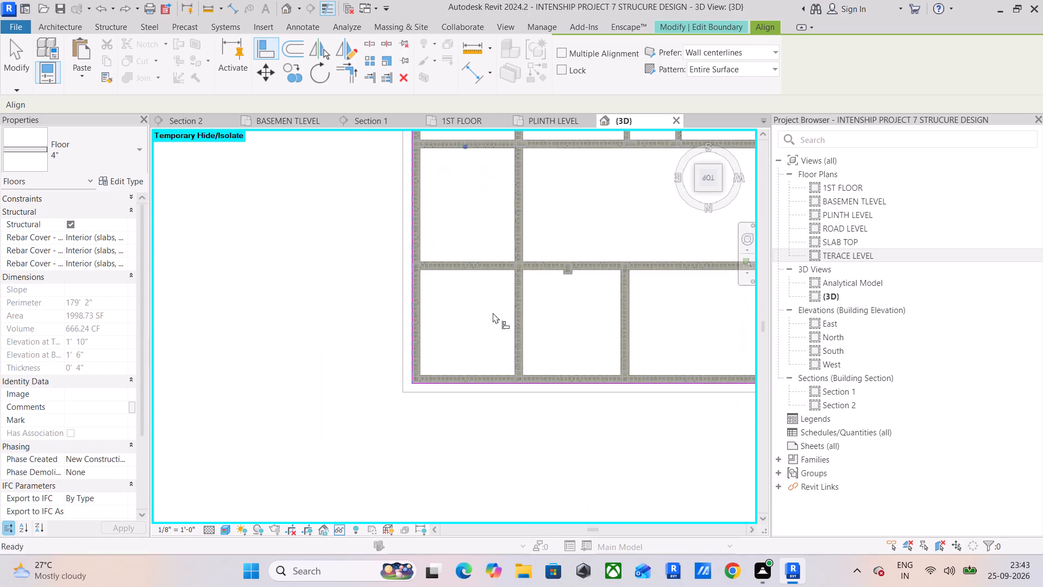
scroll(493, 420, "up", 5)
scroll(375, 339, "up", 5)
scroll(281, 339, "up", 13)
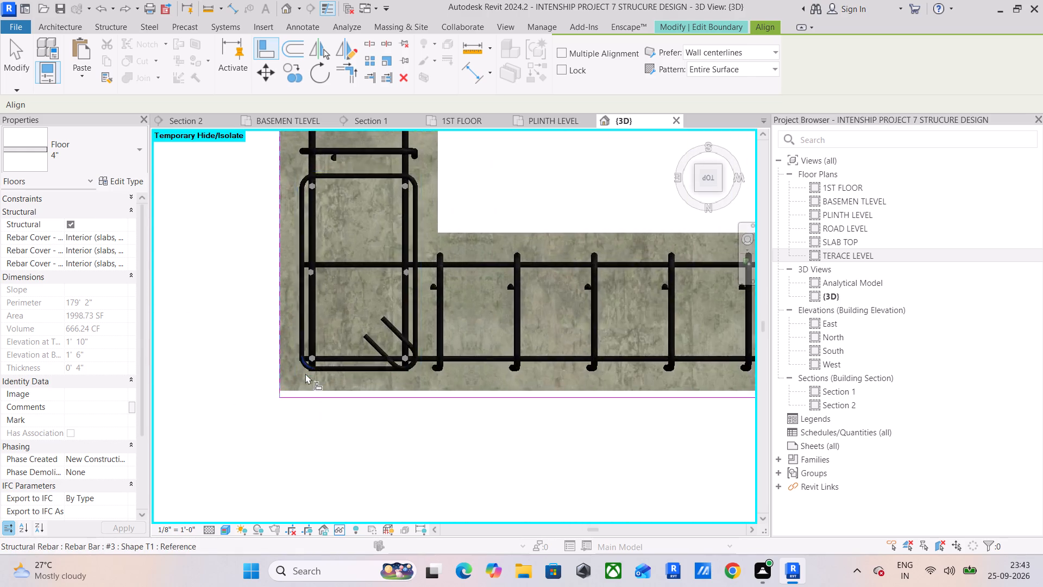
scroll(305, 373, "up", 7)
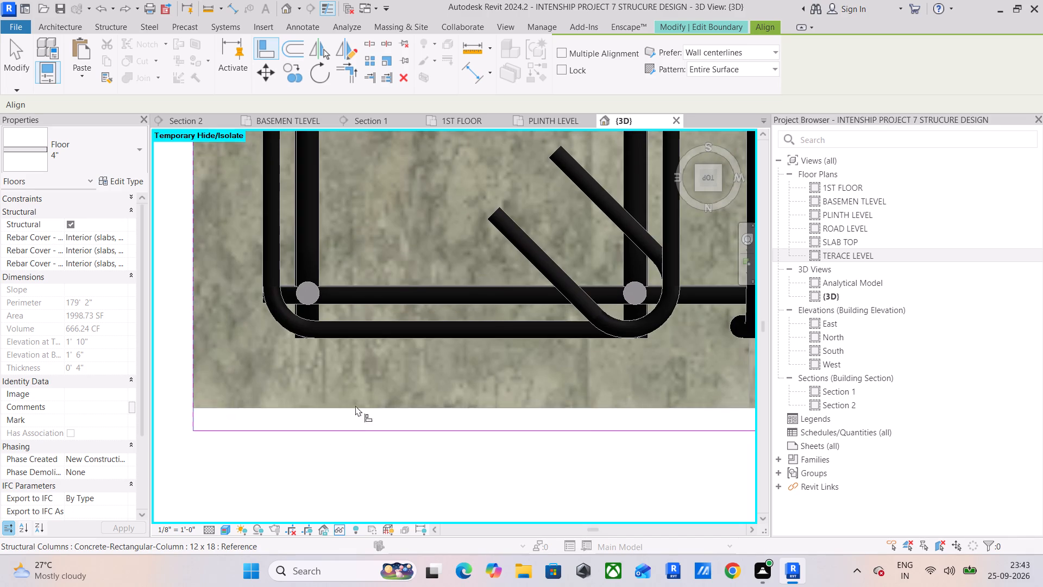
left_click(380, 409)
left_click(379, 427)
scroll(380, 427, "down", 12)
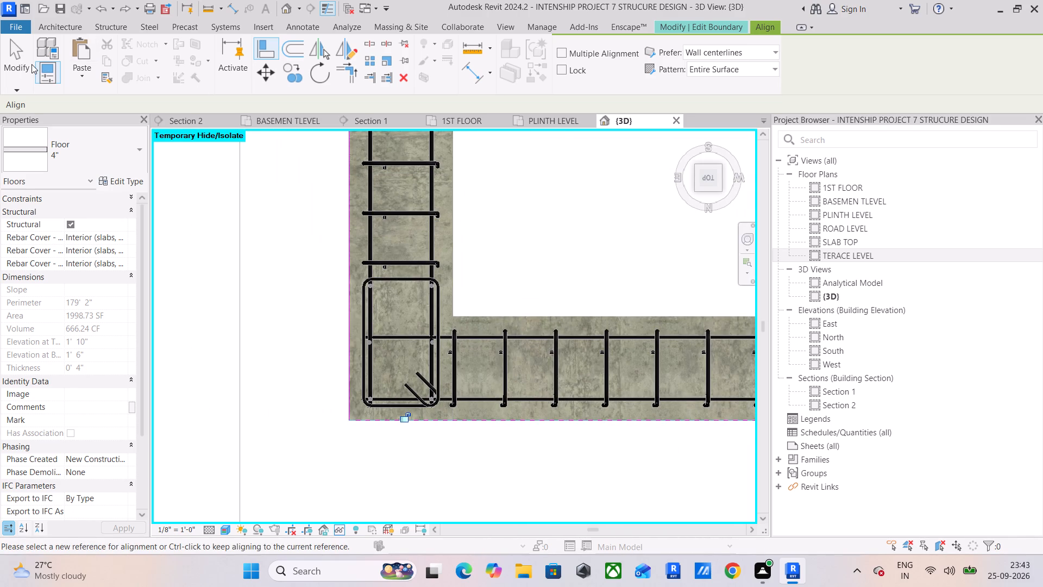
left_click(17, 66)
Check the north boundary line along to the northwest corner and finish the floor boundary edit.
scroll(308, 353, "down", 6)
scroll(457, 332, "down", 5)
middle_click_drag(529, 363, 209, 356)
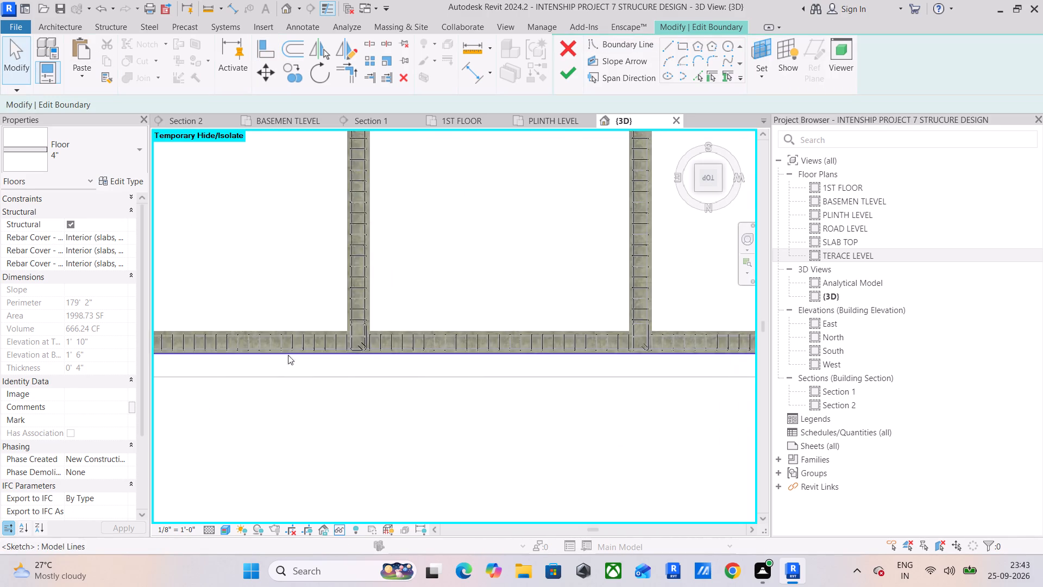
scroll(346, 349, "down", 9)
middle_click_drag(393, 345, 460, 422)
scroll(569, 421, "up", 6)
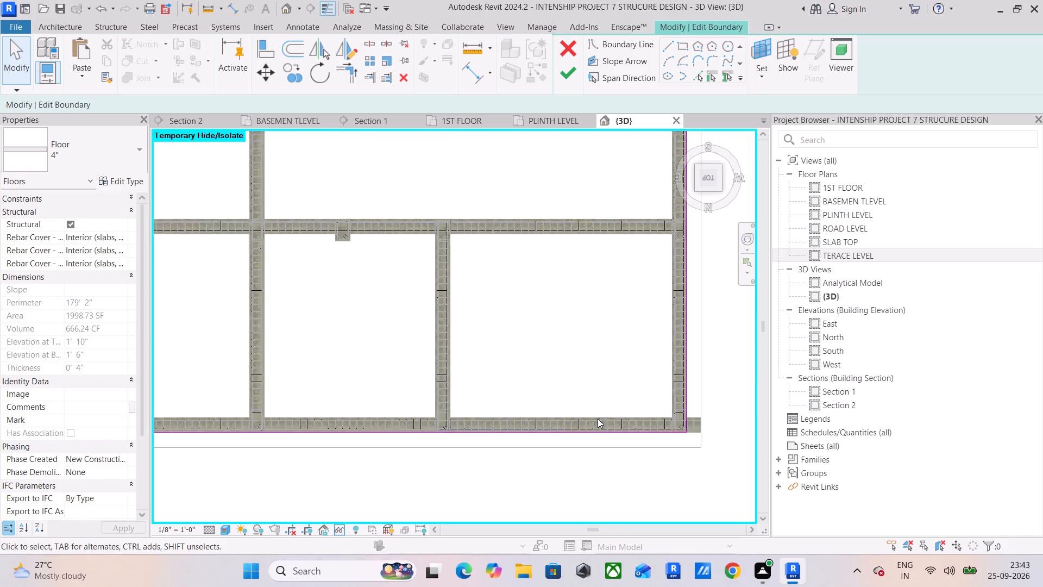
middle_click_drag(598, 419, 451, 420)
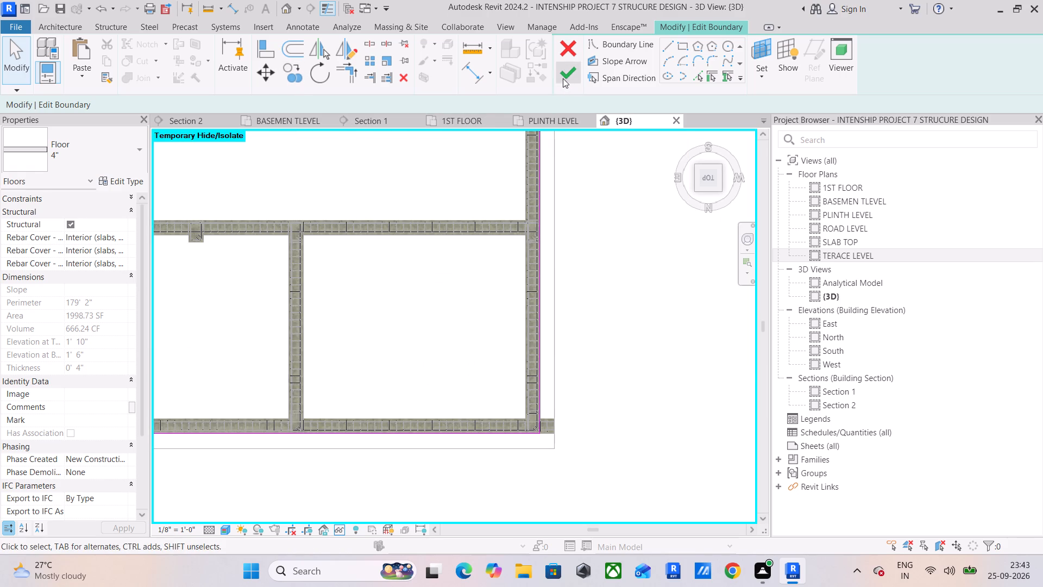
left_click(563, 78)
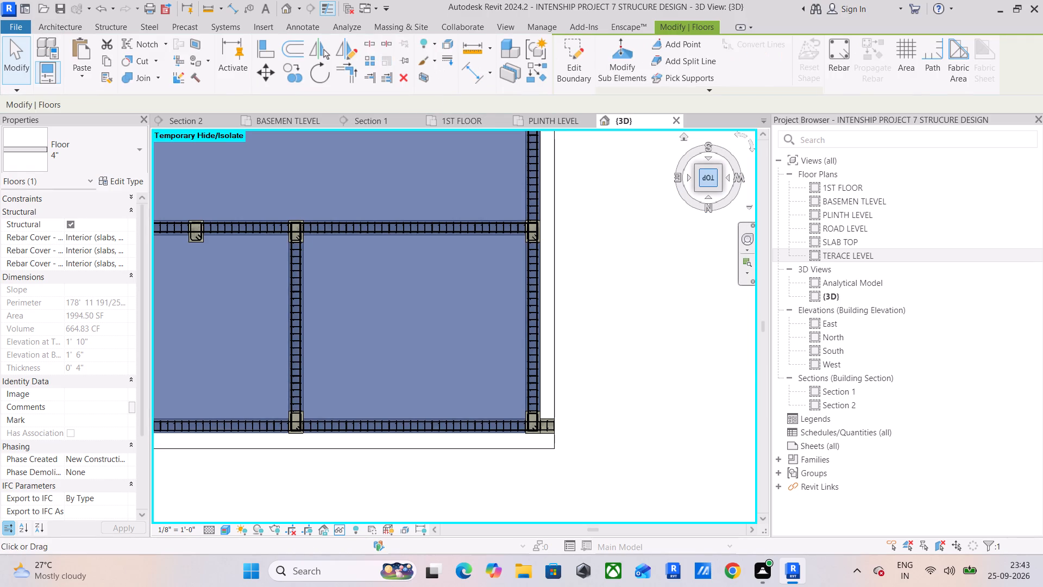
Examine the edited floor's edge at the corner column and beam in the back elevation view.
left_click_drag(705, 180, 699, 511)
left_click(702, 189)
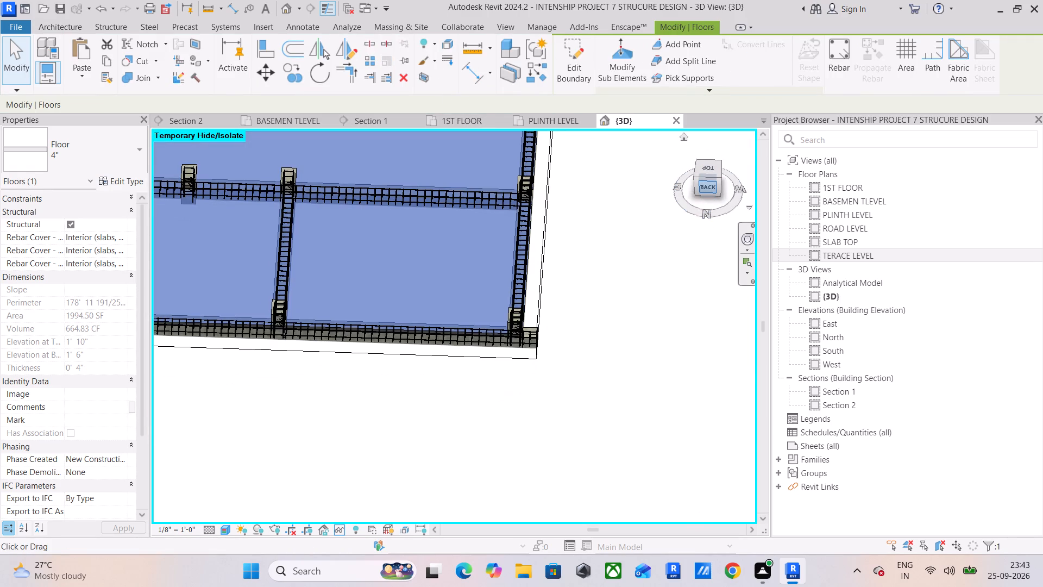
scroll(305, 330, "up", 6)
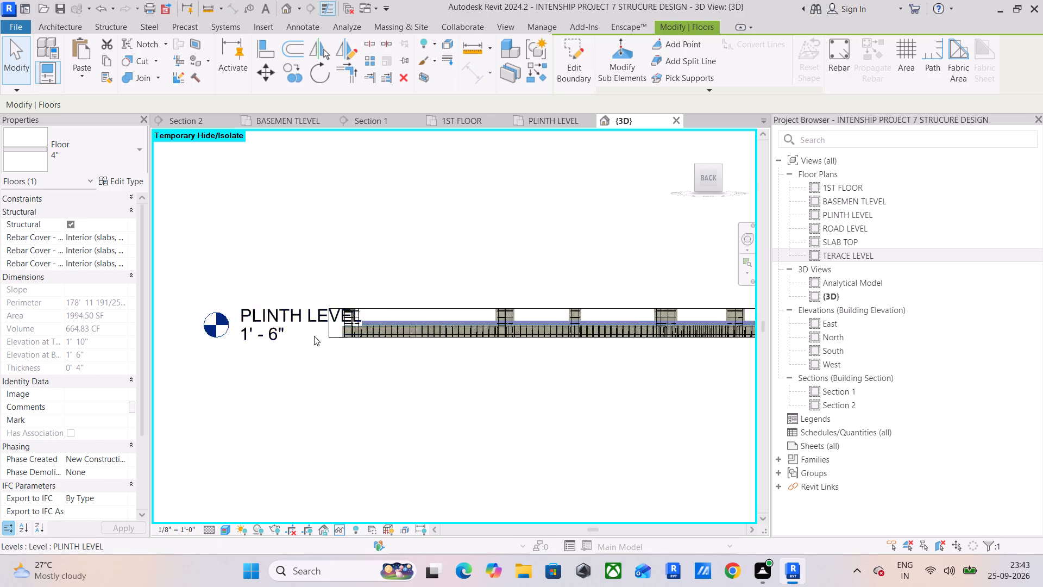
scroll(314, 336, "up", 5)
scroll(390, 327, "up", 5)
middle_click_drag(453, 322, 453, 367)
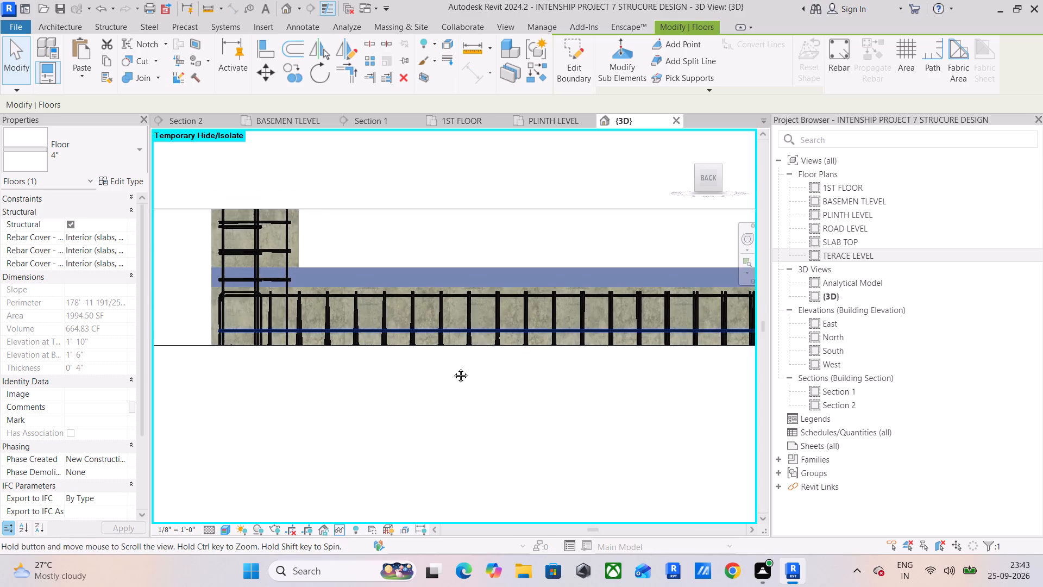
middle_click_drag(453, 367, 431, 407)
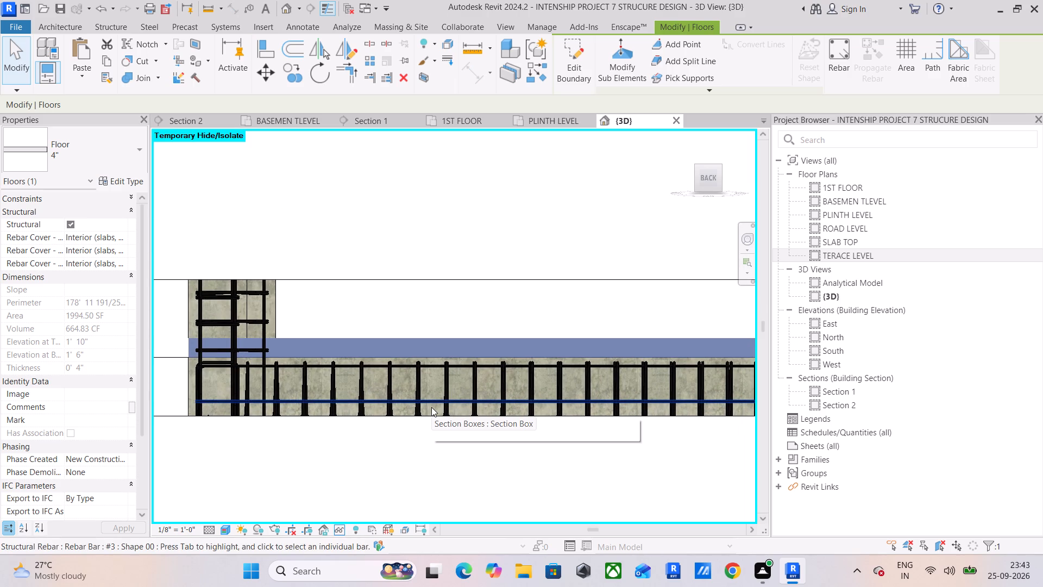
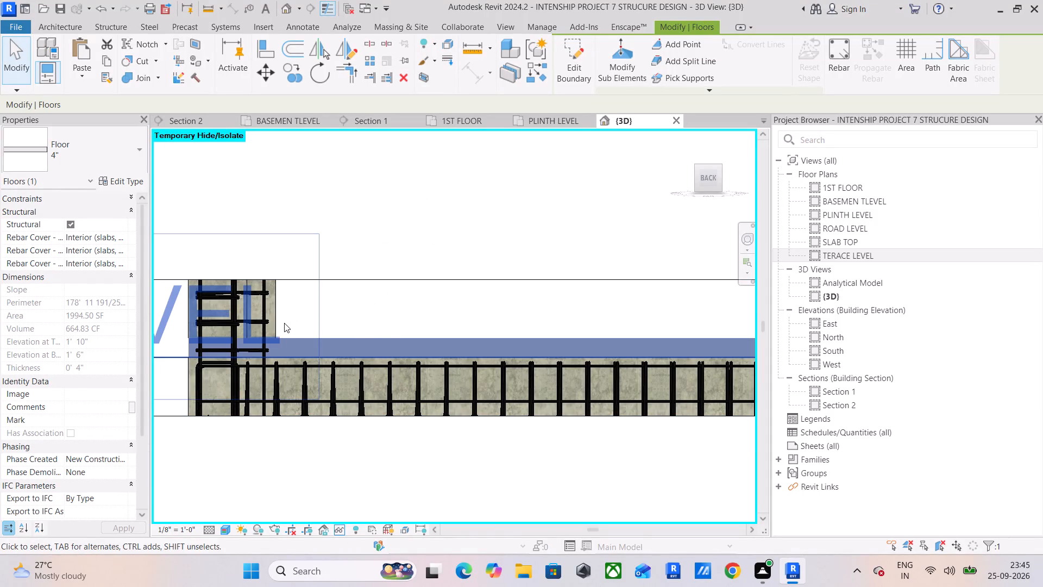
Extend the 3D view's section box downward past the underside of the plinth beams to include the columns below them.
scroll(296, 348, "up", 4)
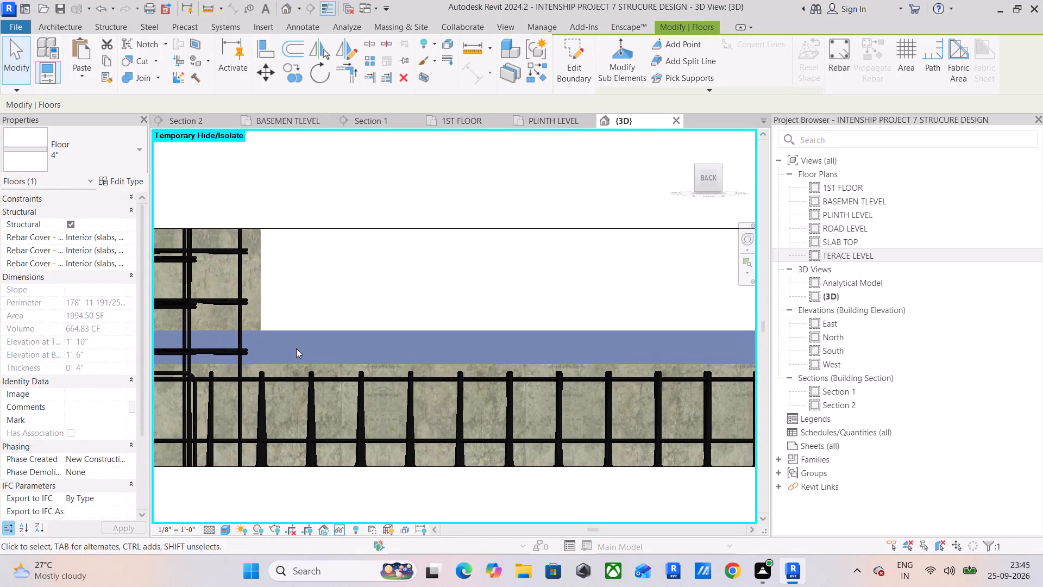
middle_click_drag(301, 348, 396, 347)
left_click(394, 332)
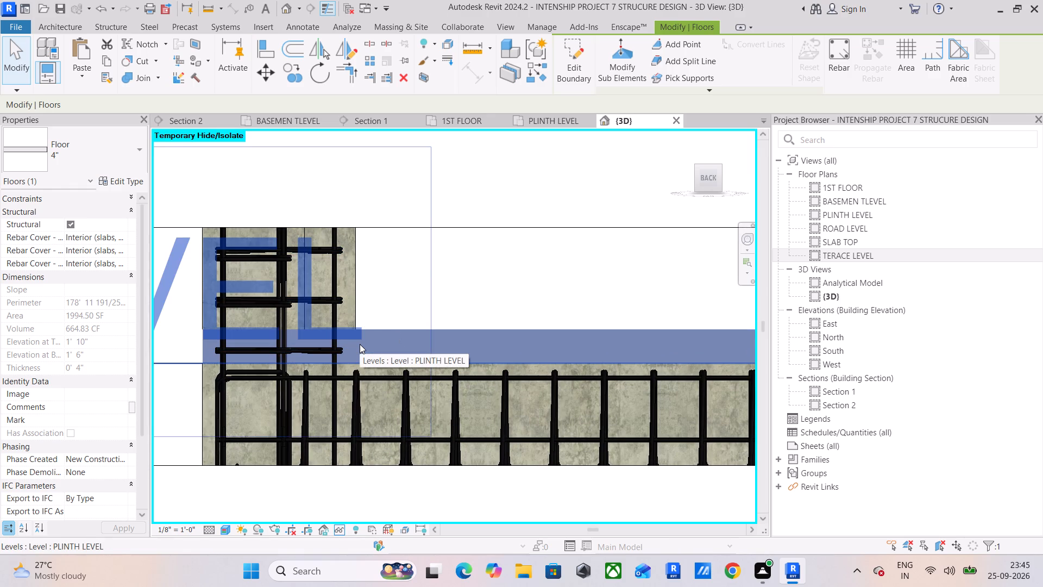
scroll(362, 346, "down", 2)
middle_click_drag(362, 346, 361, 267)
left_click(204, 354)
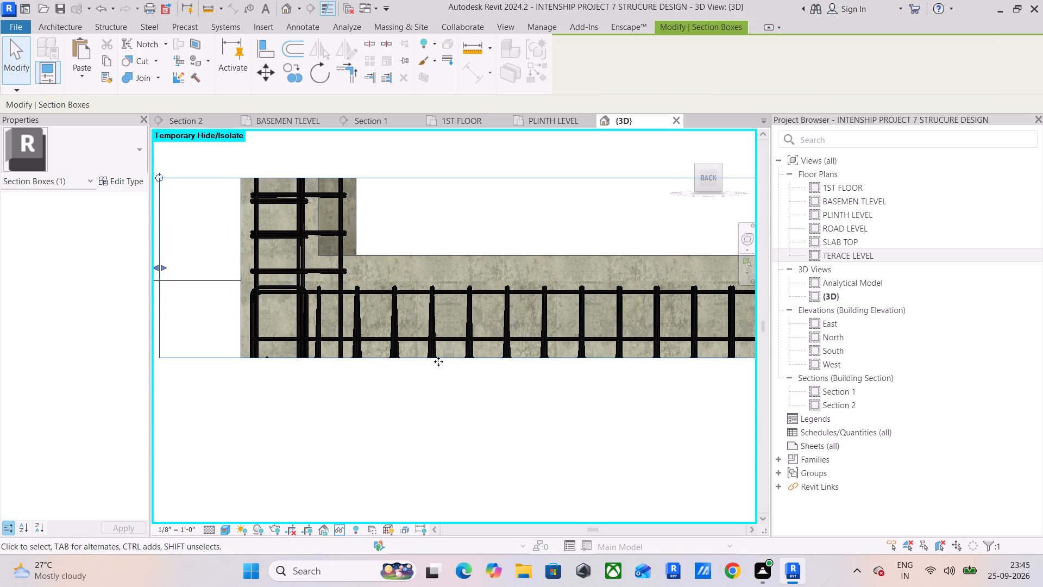
scroll(442, 359, "down", 5)
middle_click_drag(489, 371, 258, 366)
scroll(520, 355, "down", 7)
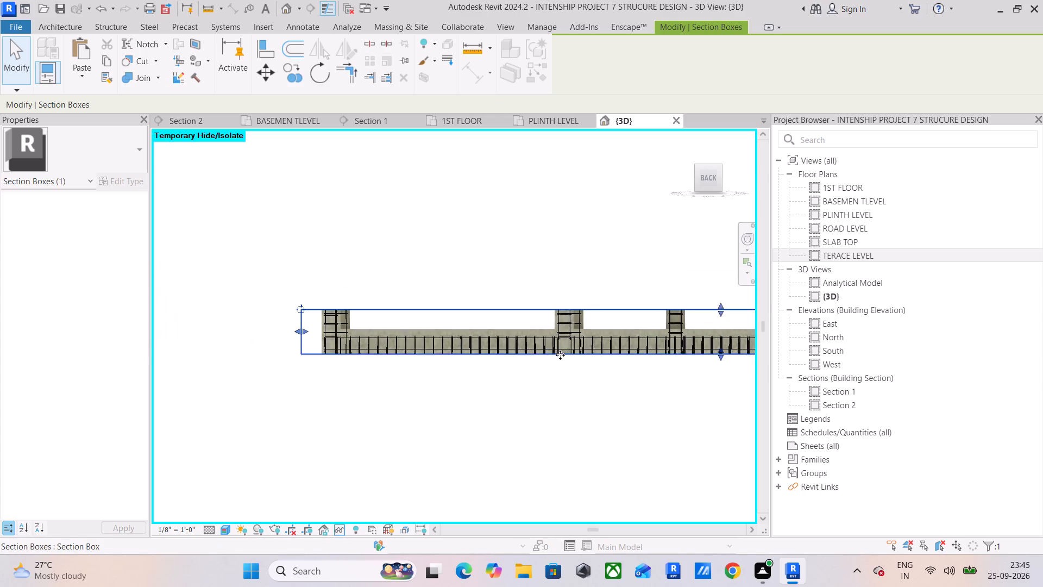
scroll(560, 355, "down", 1)
middle_click_drag(584, 355, 417, 347)
left_click_drag(501, 354, 499, 372)
Select the 4" floor along the top of the plinth beam beside the corner column.
scroll(247, 336, "up", 5)
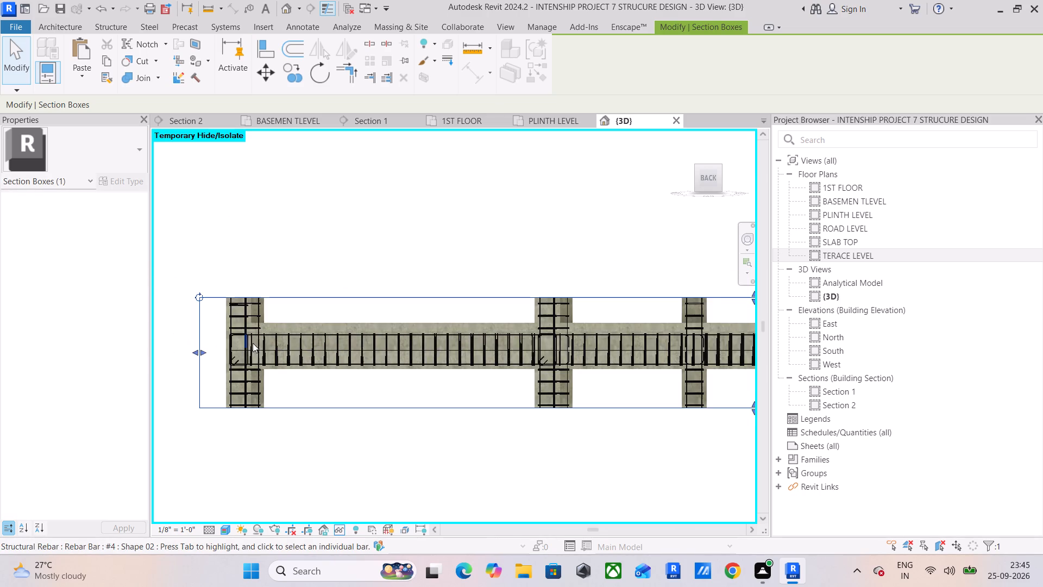
scroll(268, 333, "up", 4)
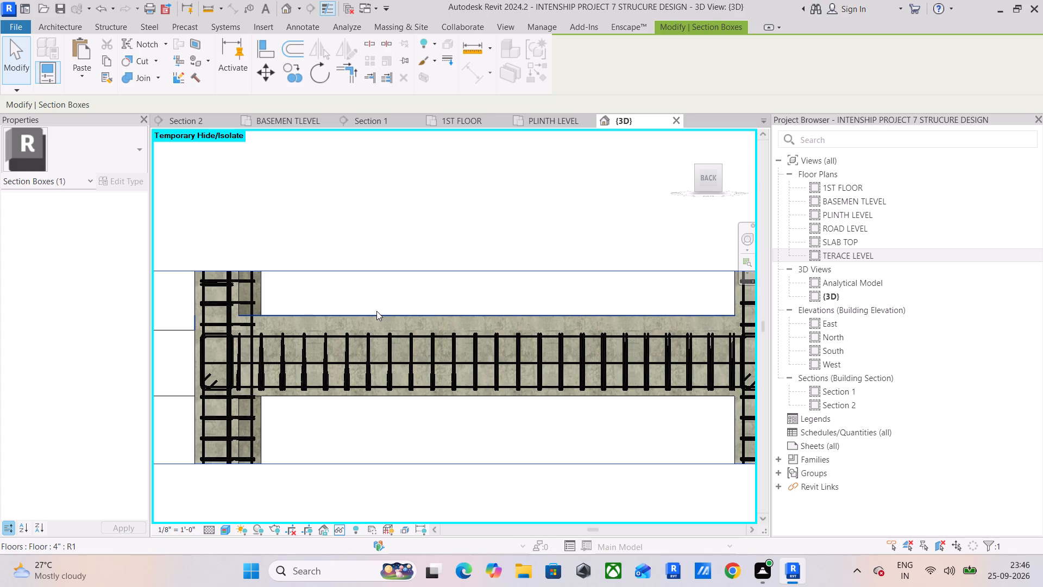
left_click(350, 317)
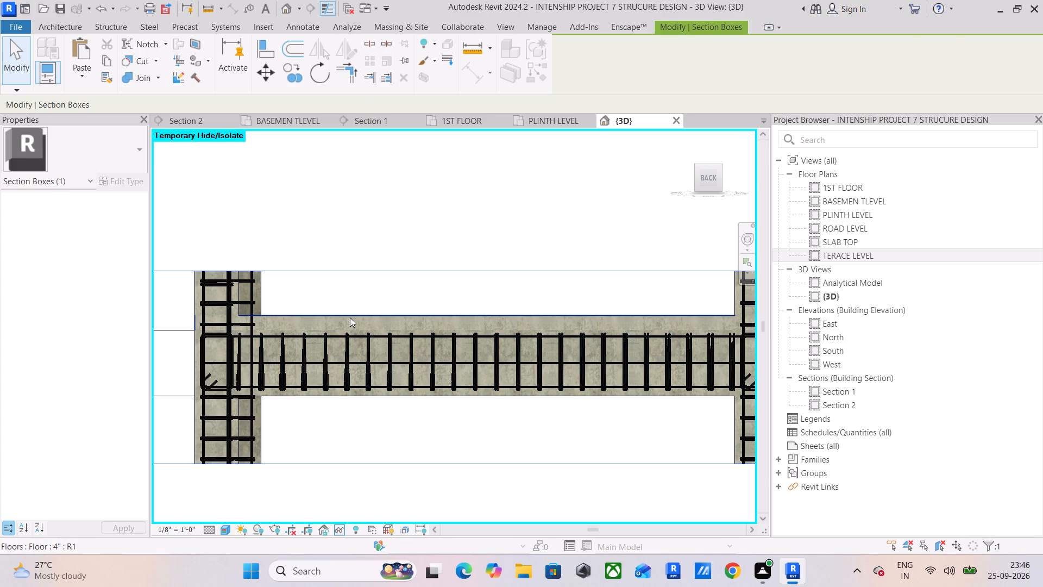
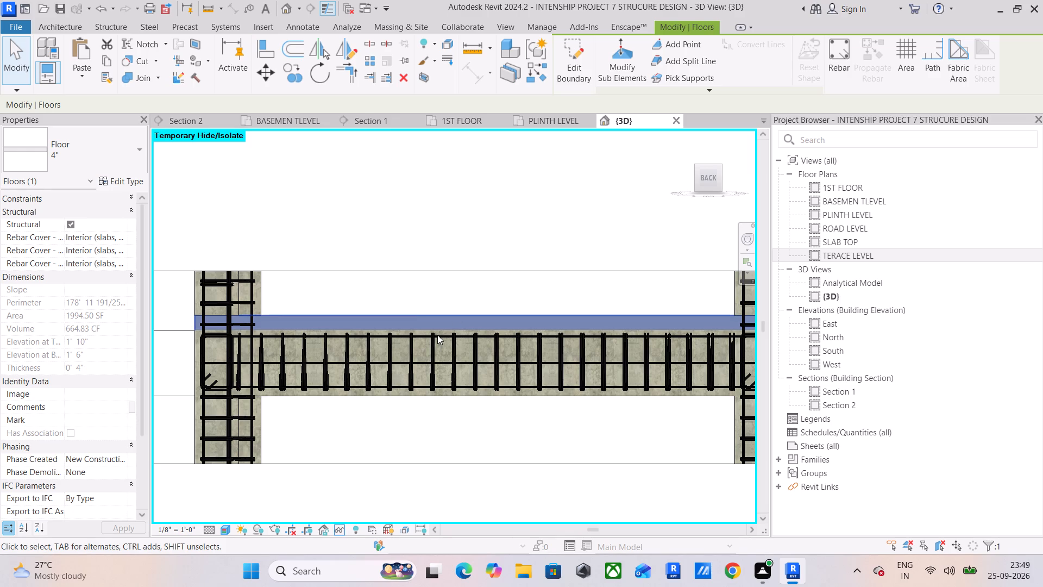
Examine the selected 4" floor's edge against the plinth beam and corner column in the sectioned 3D view.
scroll(423, 285, "up", 9)
middle_click_drag(413, 299, 574, 298)
scroll(575, 297, "down", 5)
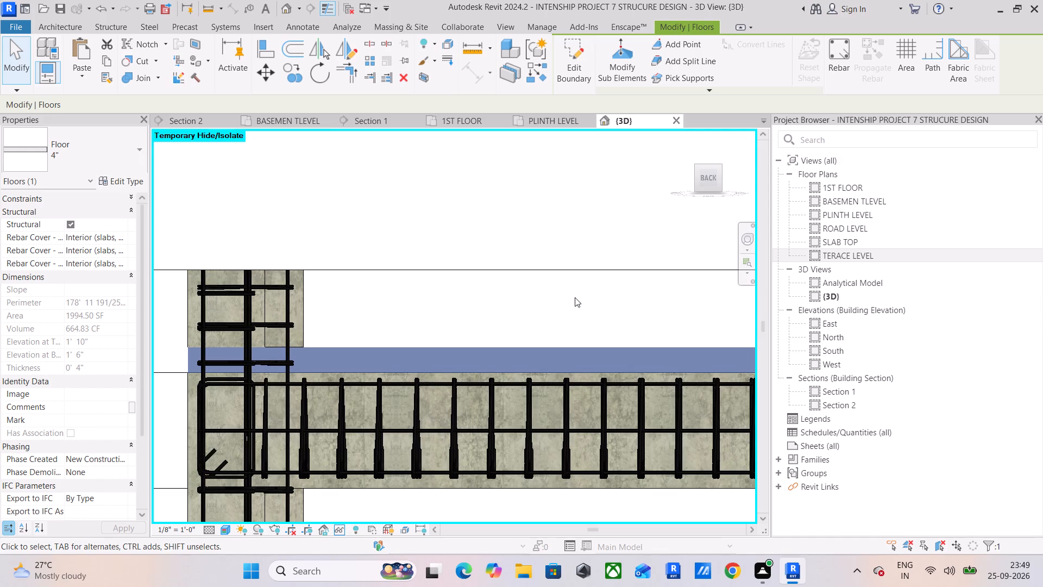
scroll(470, 293, "down", 4)
middle_click_drag(470, 293, 392, 234)
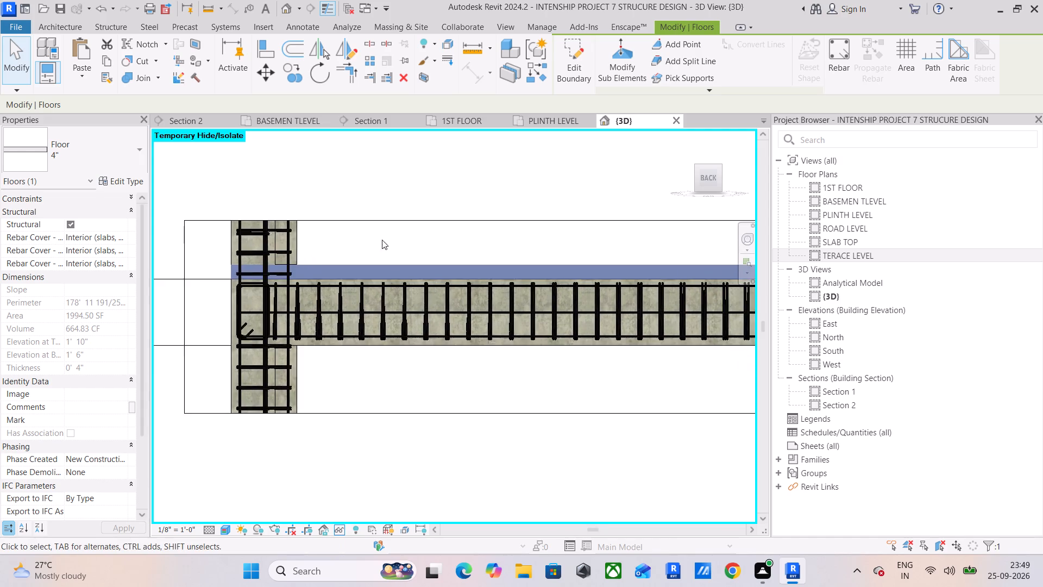
scroll(349, 240, "up", 5)
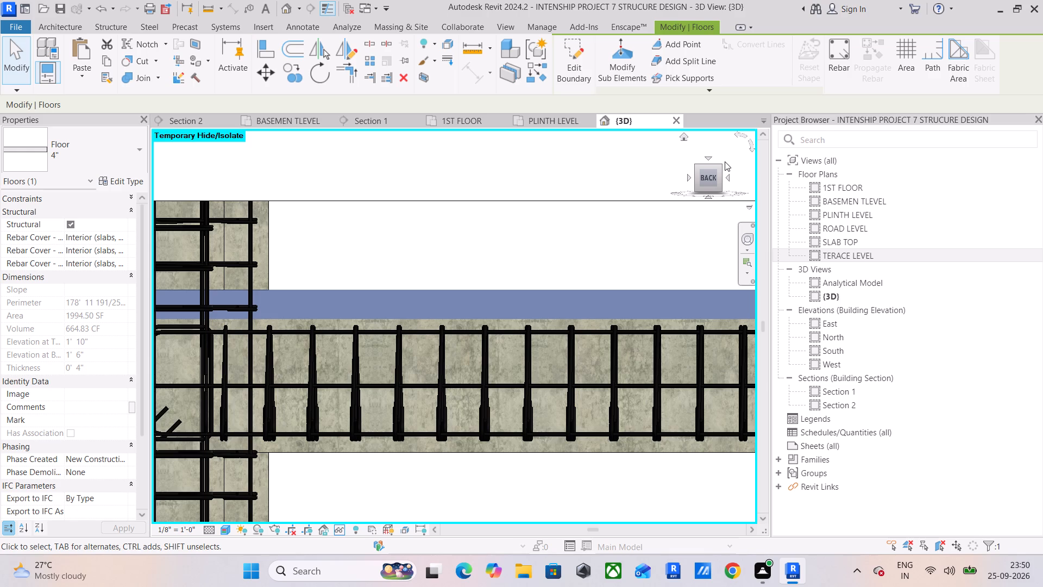
scroll(834, 174, "down", 1)
scroll(485, 235, "down", 8)
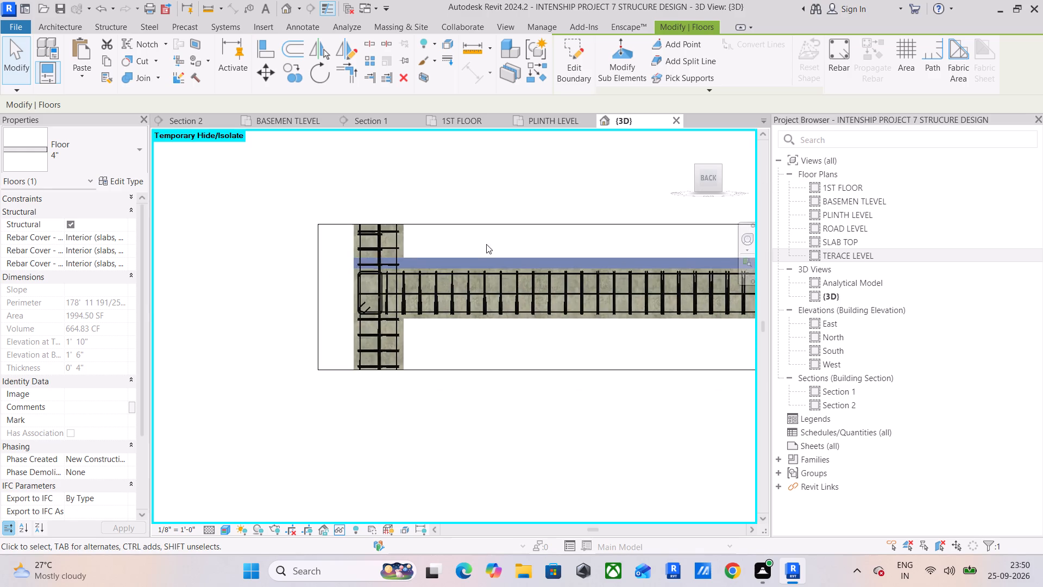
scroll(486, 244, "down", 1)
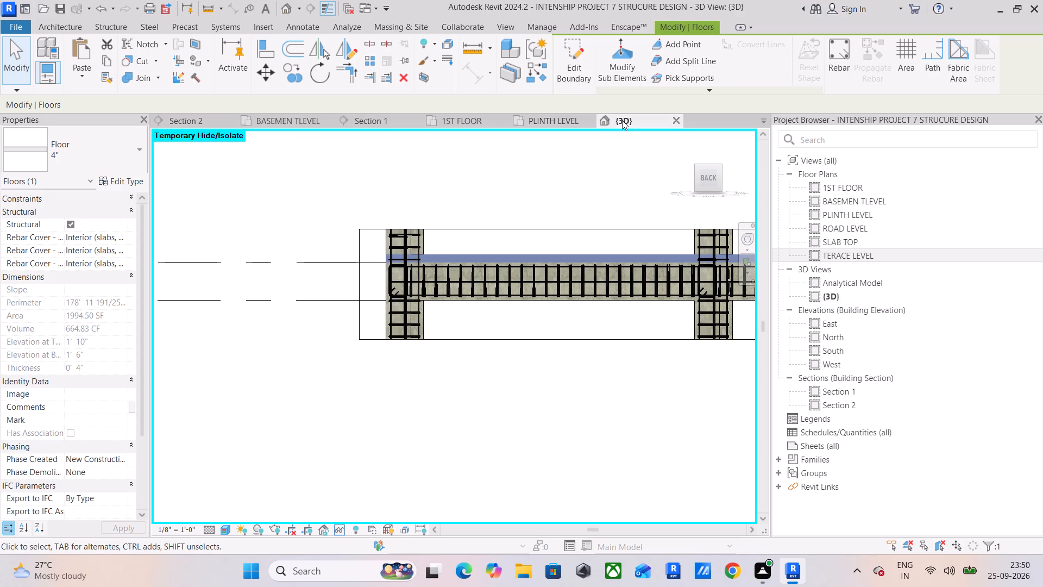
Deselect the floor and turn off the 3D view's section box.
left_click(295, 408)
left_click(68, 446)
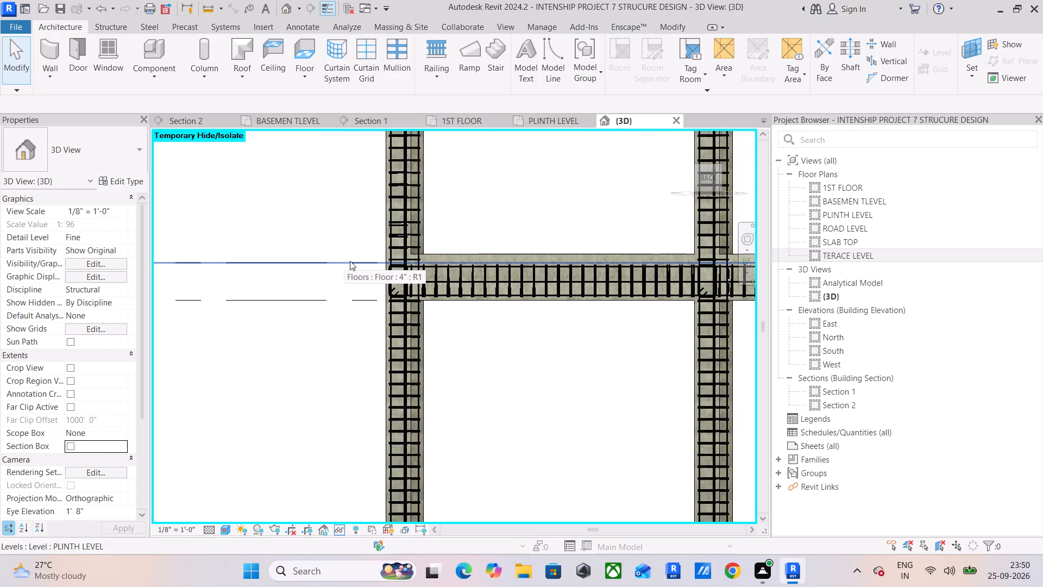
Inspect the isolated structural frame from several sides, checking the floor slabs against the beams, columns and footings.
scroll(395, 255, "down", 5)
middle_click_drag(473, 260, 451, 308, "shift")
middle_click_drag(384, 319, 458, 229)
middle_click_drag(325, 246, 393, 241, "shift")
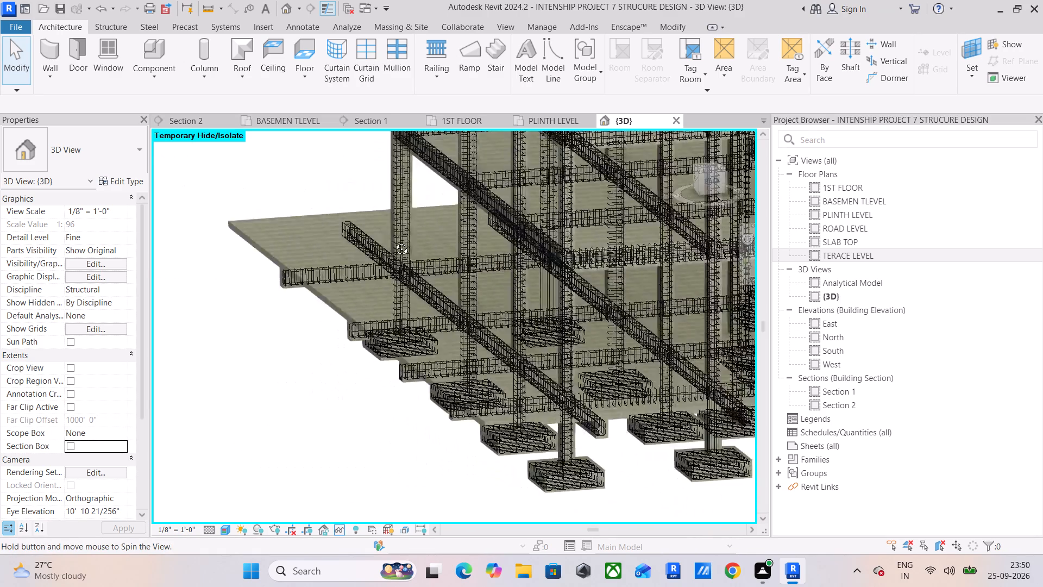
middle_click_drag(393, 241, 416, 214, "shift")
scroll(416, 214, "down", 4)
middle_click_drag(317, 329, 385, 374, "shift")
middle_click_drag(310, 358, 340, 336, "shift")
left_click(328, 347)
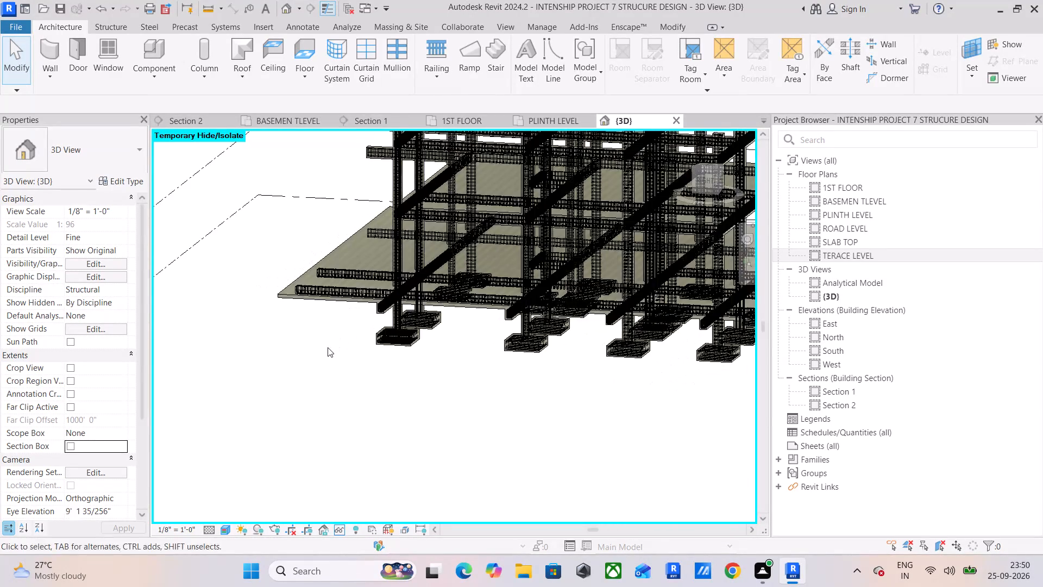
middle_click_drag(329, 341, 349, 301, "shift")
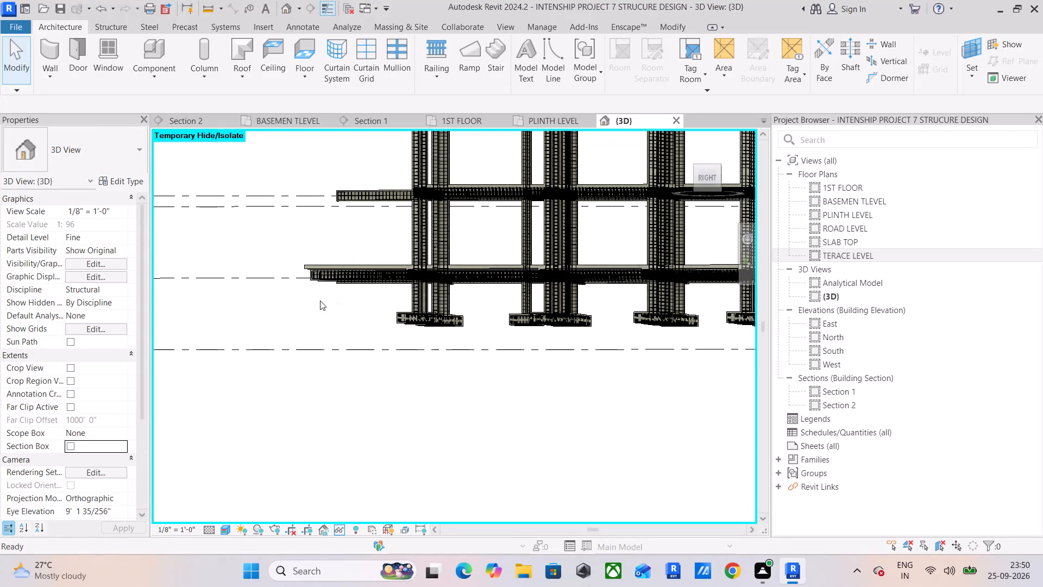
middle_click_drag(320, 301, 505, 319, "shift")
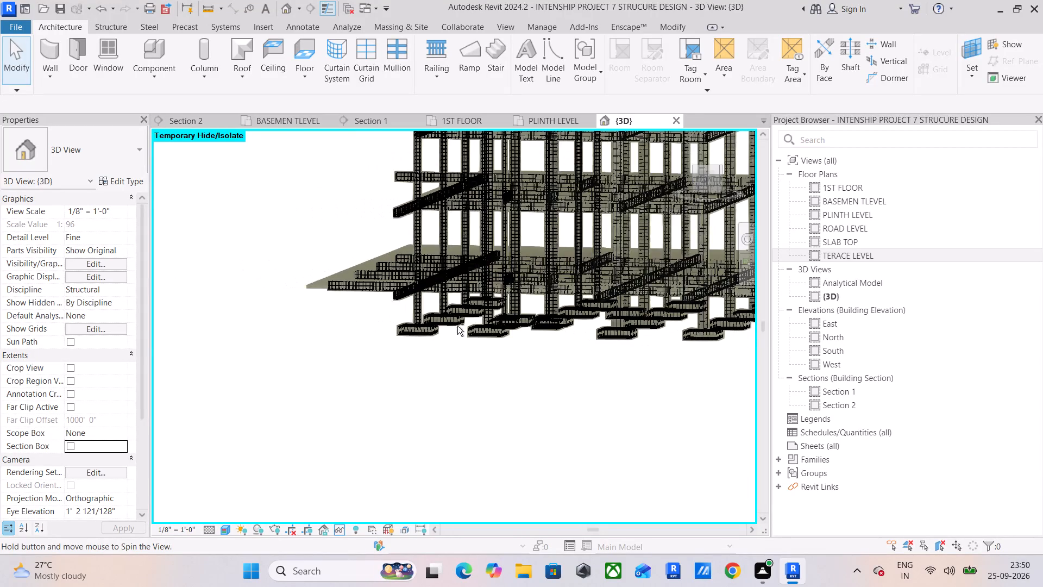
middle_click_drag(315, 326, 180, 336, "shift")
middle_click_drag(398, 346, 228, 349, "shift")
scroll(423, 336, "down", 4)
middle_click_drag(471, 339, 438, 365, "shift")
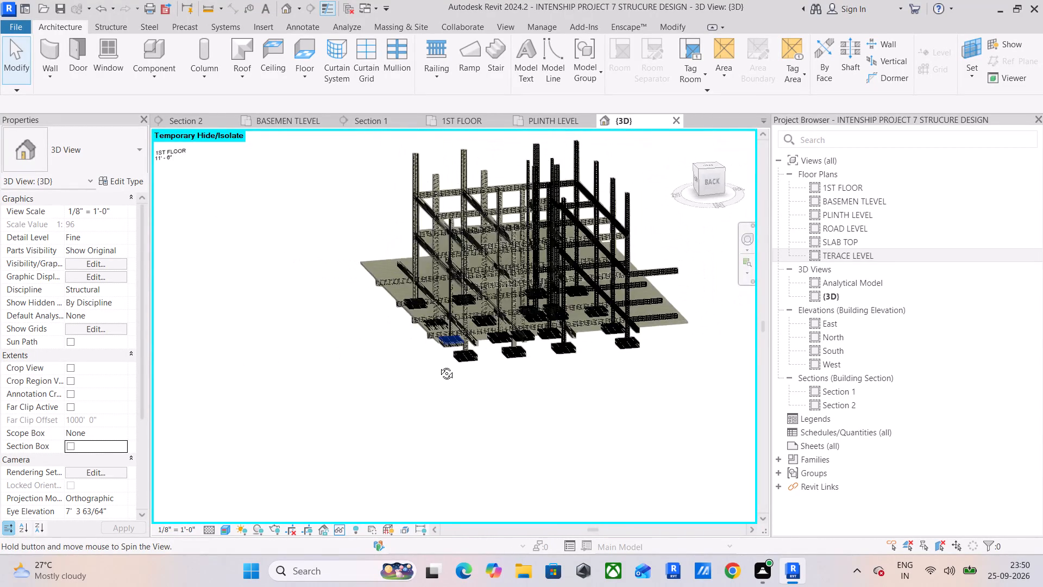
middle_click_drag(438, 365, 400, 359, "shift")
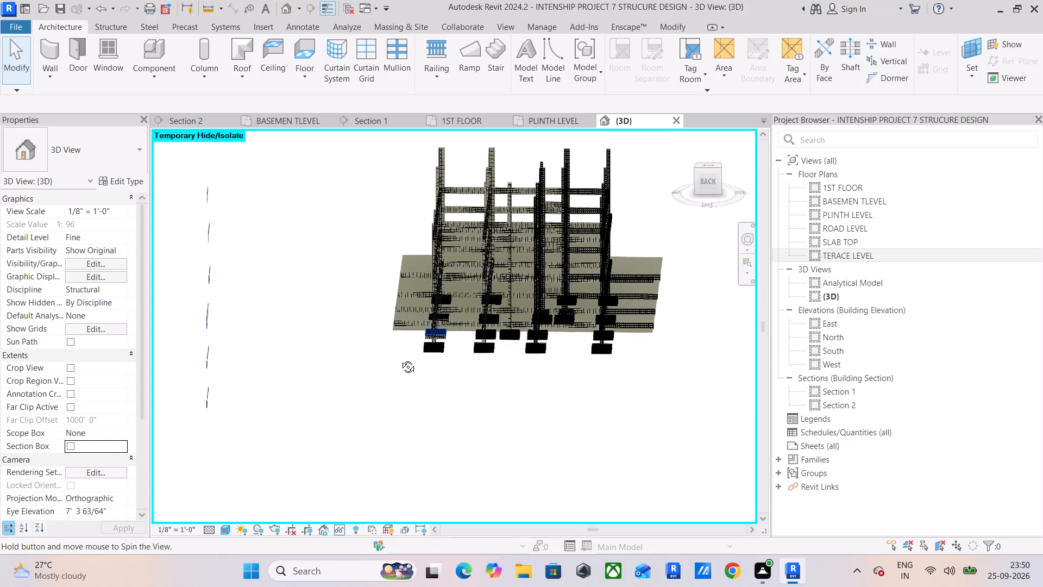
middle_click_drag(400, 359, 397, 363, "shift")
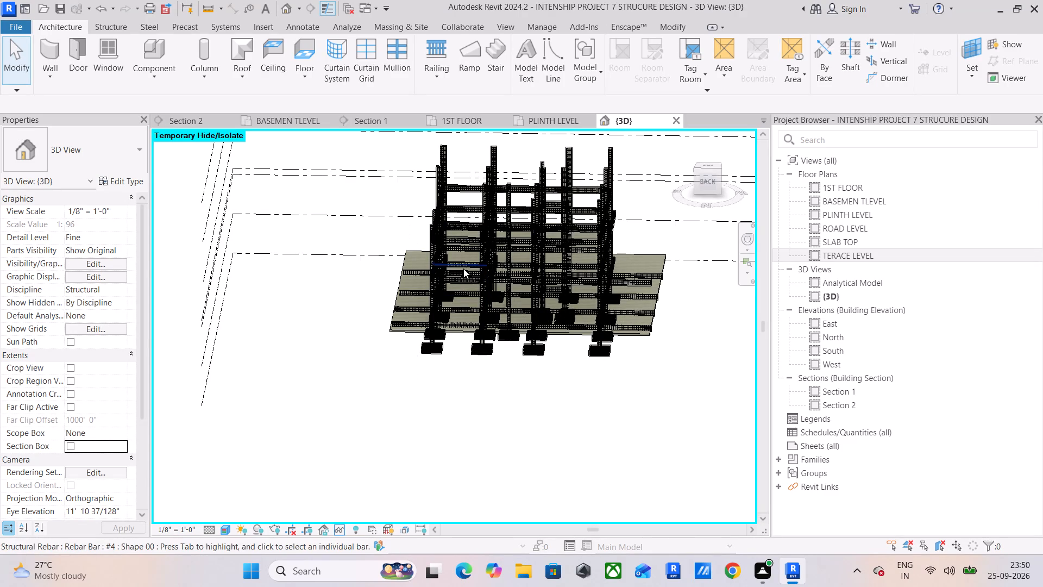
middle_click_drag(655, 290, 246, 335, "shift")
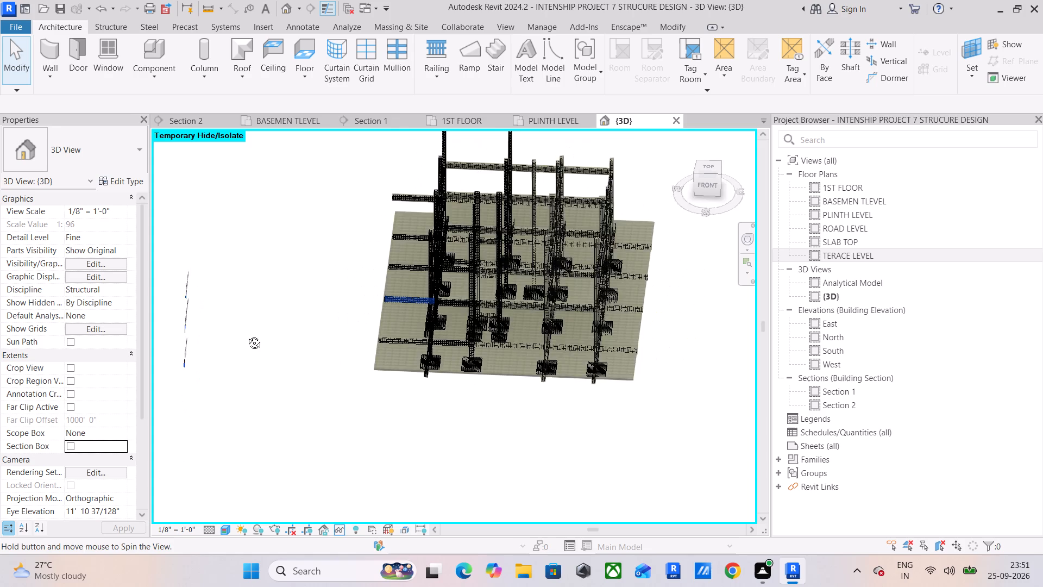
middle_click_drag(246, 335, 196, 317, "shift")
middle_click_drag(300, 352, 331, 357, "shift")
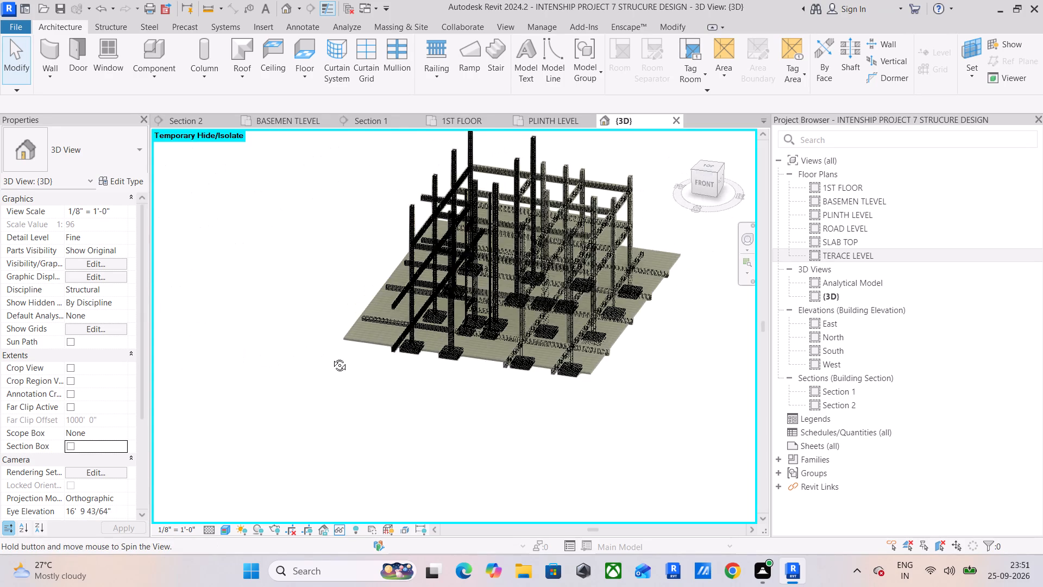
middle_click_drag(331, 357, 348, 338, "shift")
scroll(411, 315, "up", 5)
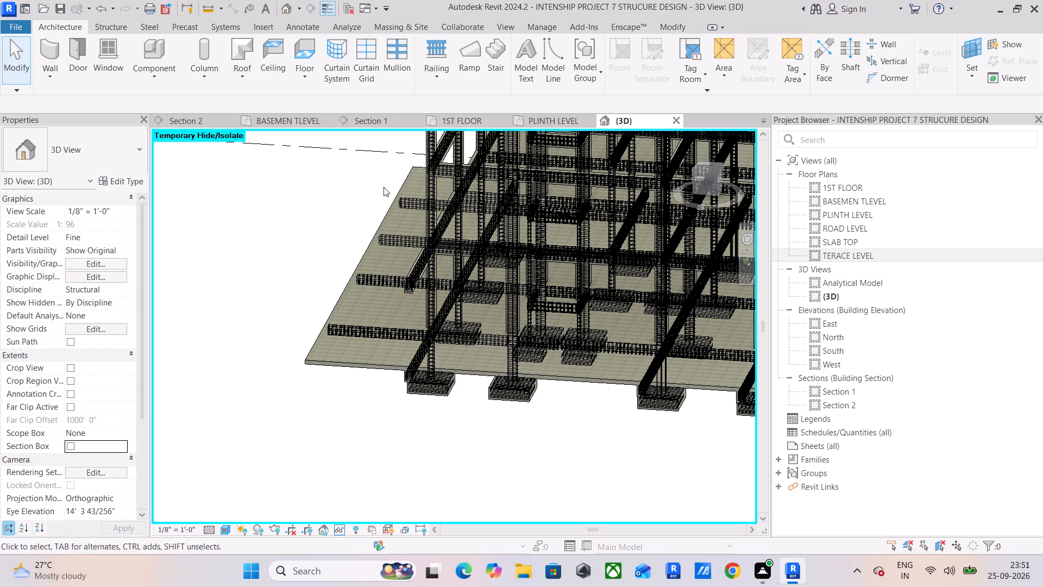
Reset the temporary hide/isolate in the 3D view.
type("HR")
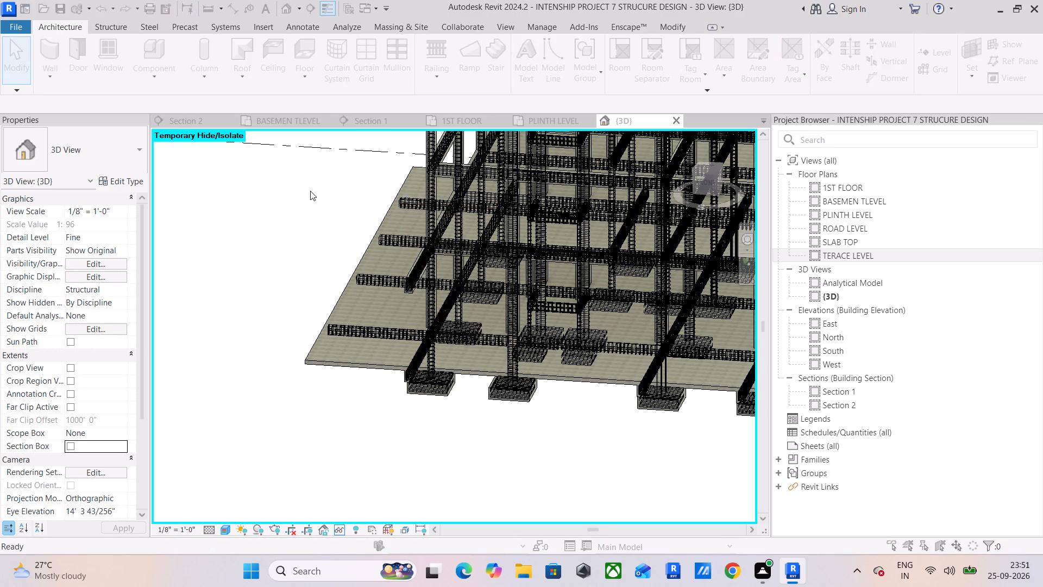
left_click(472, 248)
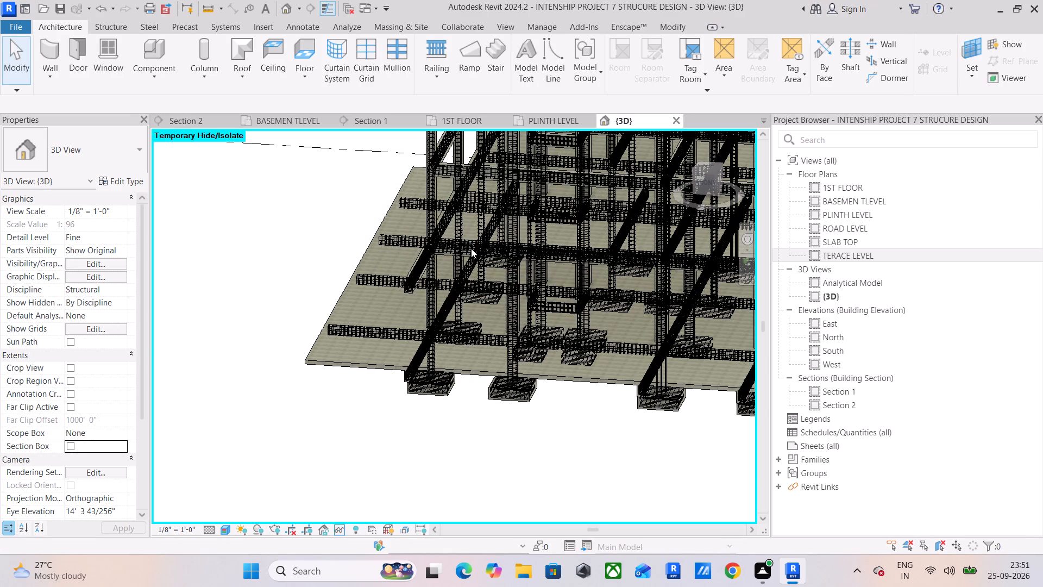
Examine the full structural frame together with the linked building and site from the front and corner angles.
scroll(408, 331, "down", 3)
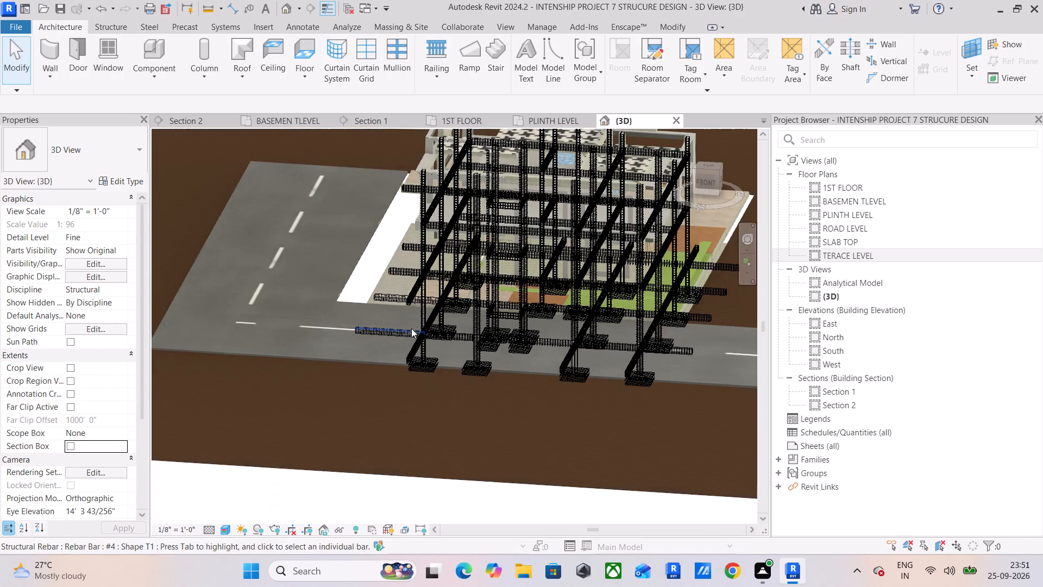
middle_click_drag(411, 328, 432, 268, "shift")
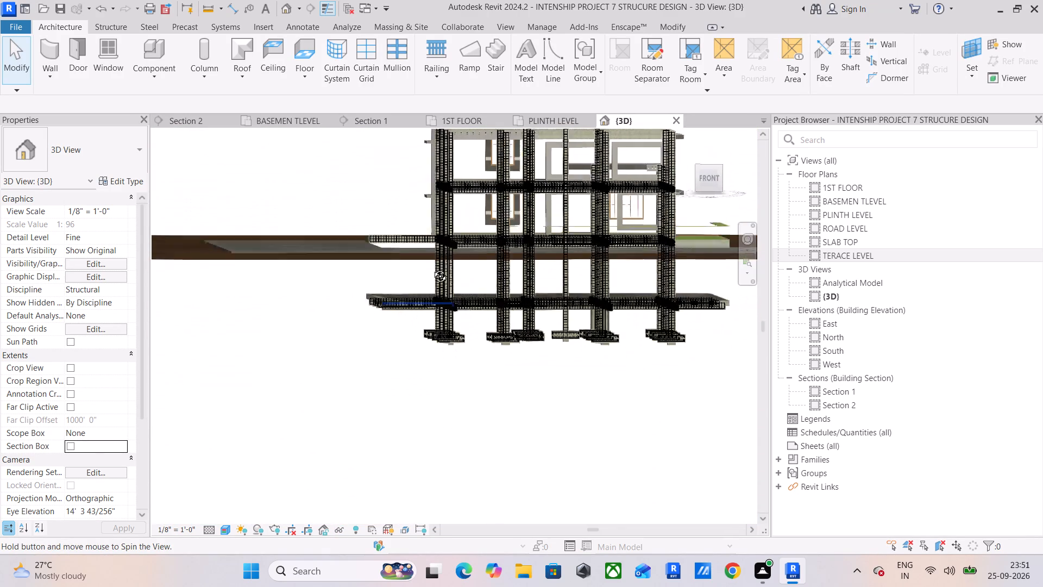
middle_click_drag(432, 268, 435, 274, "shift")
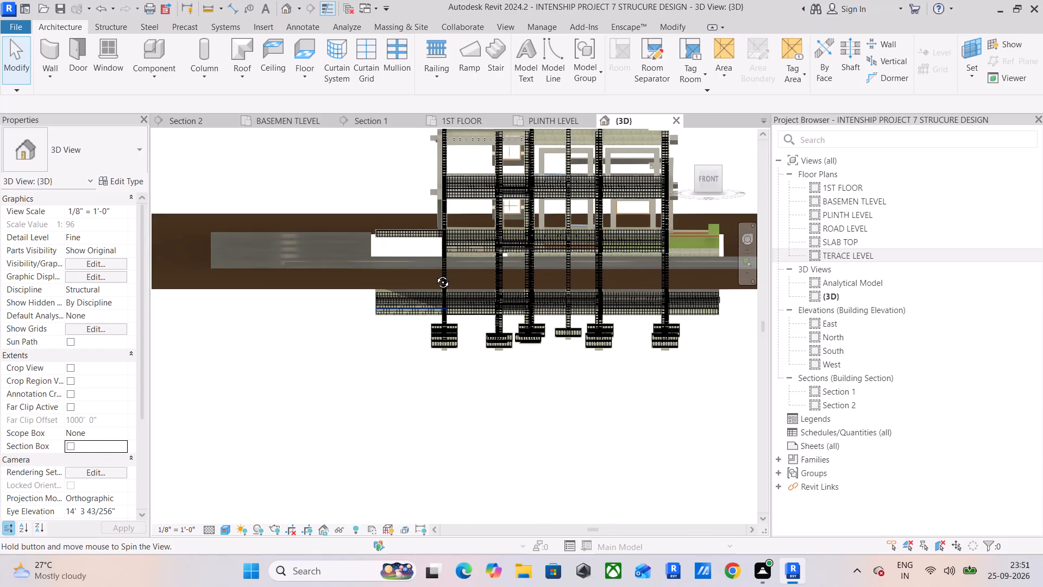
middle_click_drag(435, 274, 445, 268, "shift")
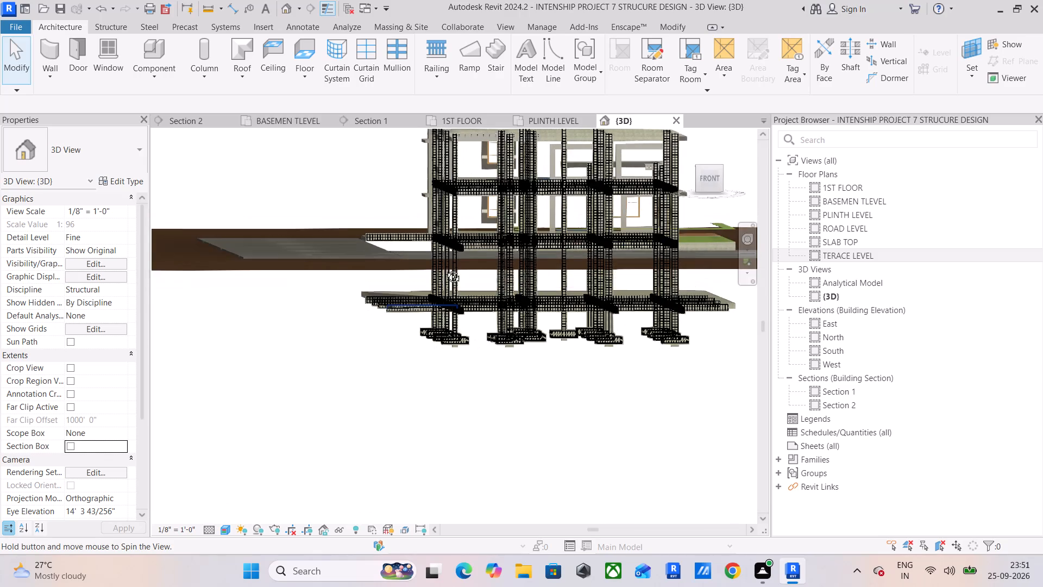
middle_click_drag(445, 268, 443, 278, "shift")
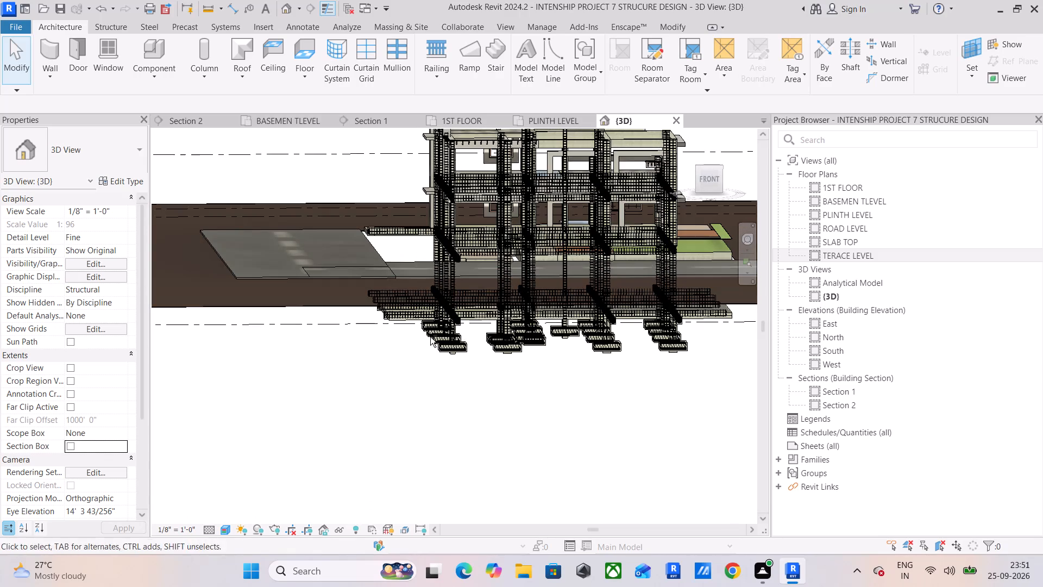
middle_click_drag(420, 283, 446, 365, "shift")
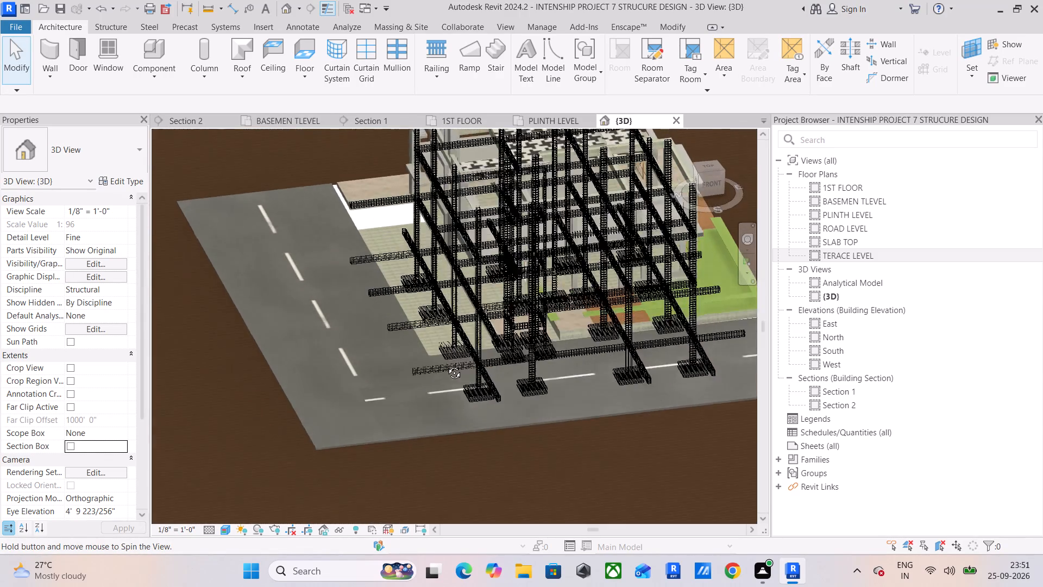
middle_click_drag(446, 365, 307, 298, "shift")
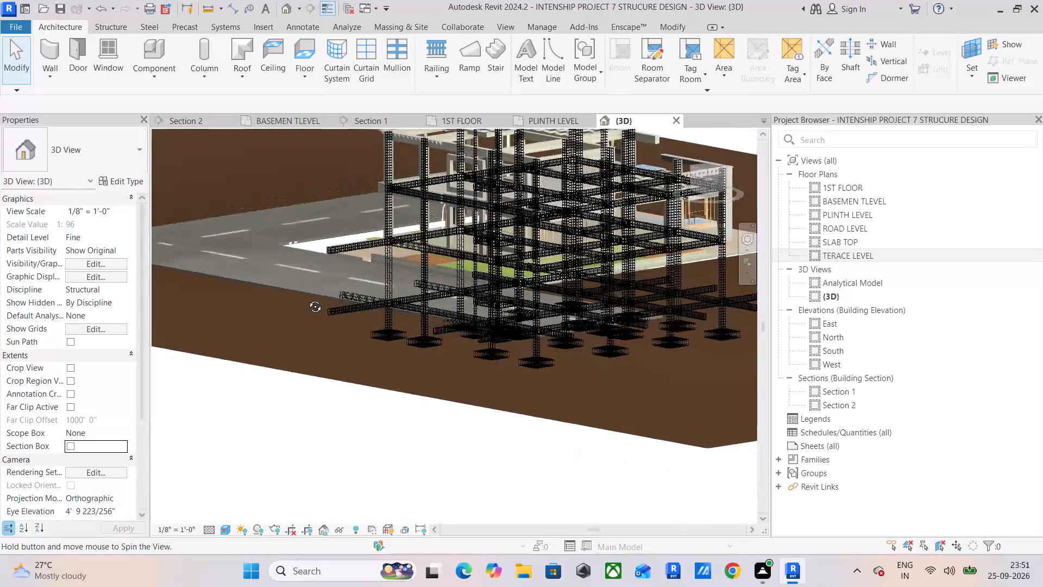
middle_click_drag(307, 298, 391, 343, "shift")
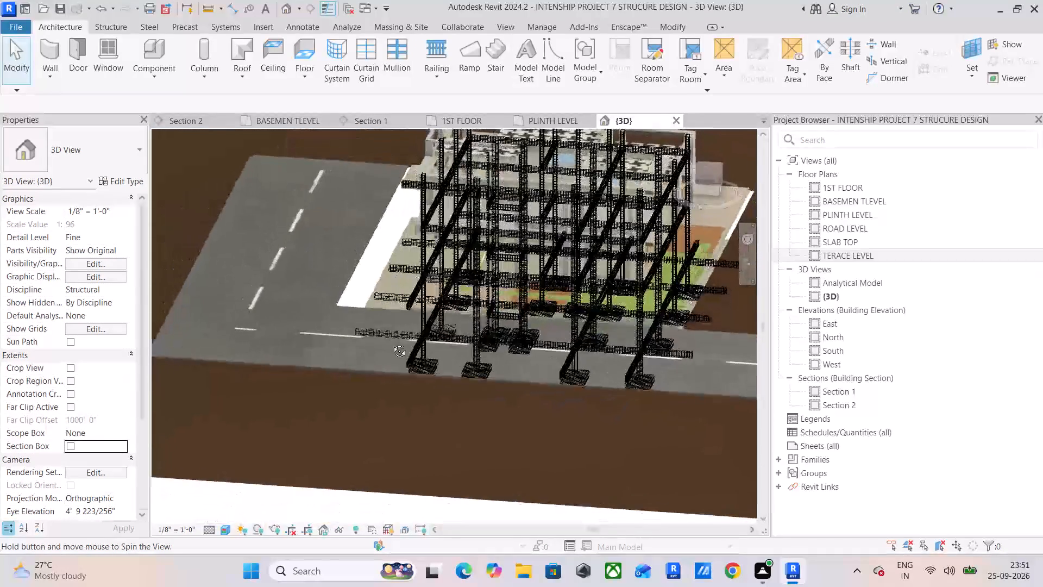
middle_click_drag(391, 343, 505, 334, "shift")
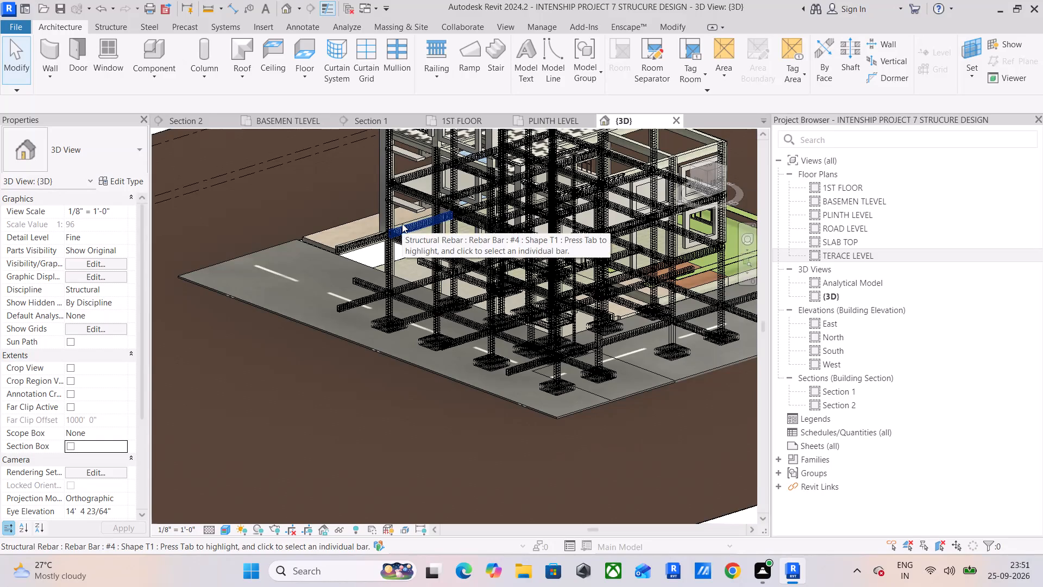
Select the 4" floor beside the corner column and examine its extent against the frame and linked building from above and around.
scroll(402, 223, "up", 12)
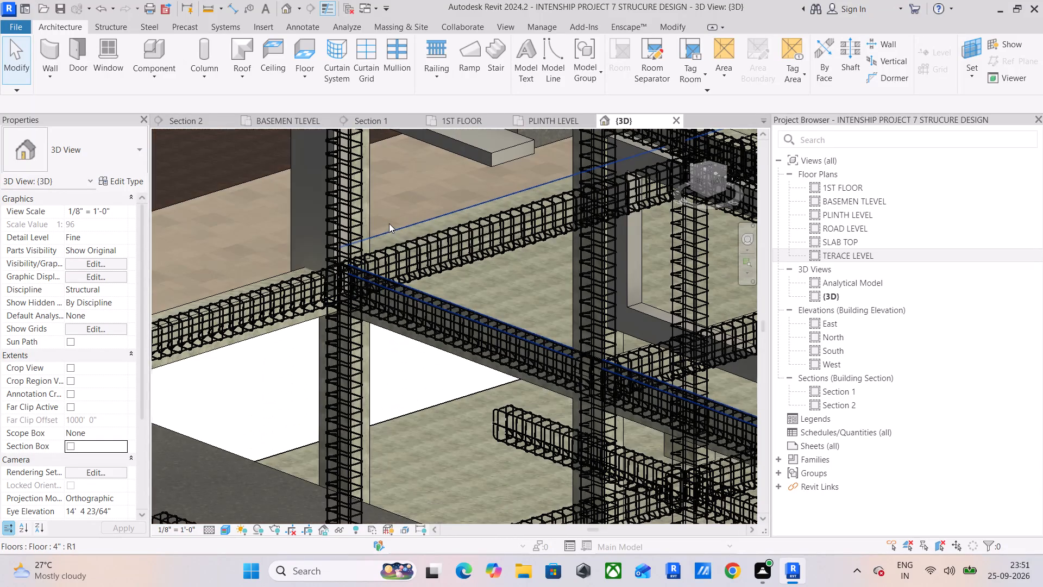
left_click(392, 229)
scroll(392, 229, "down", 13)
scroll(461, 261, "down", 5)
scroll(507, 282, "up", 5)
middle_click_drag(563, 298, 390, 333, "shift")
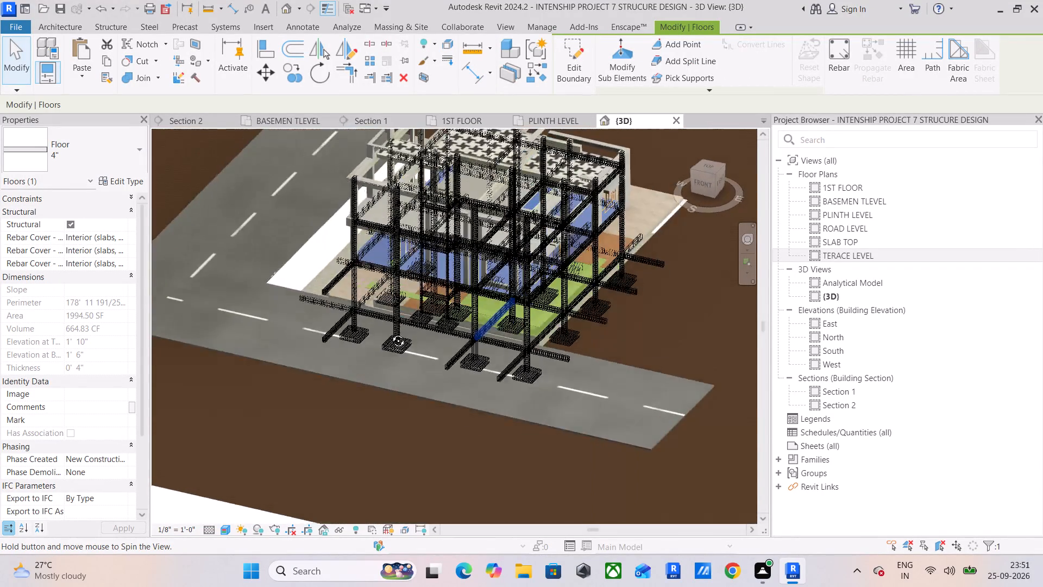
middle_click_drag(390, 333, 457, 393, "shift")
left_click(708, 167)
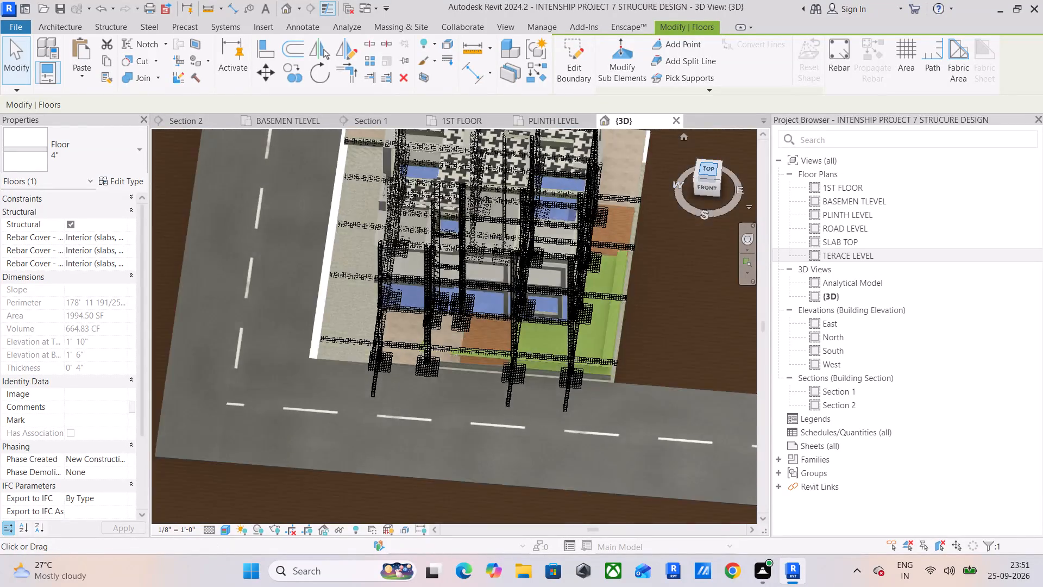
middle_click_drag(531, 331, 510, 184)
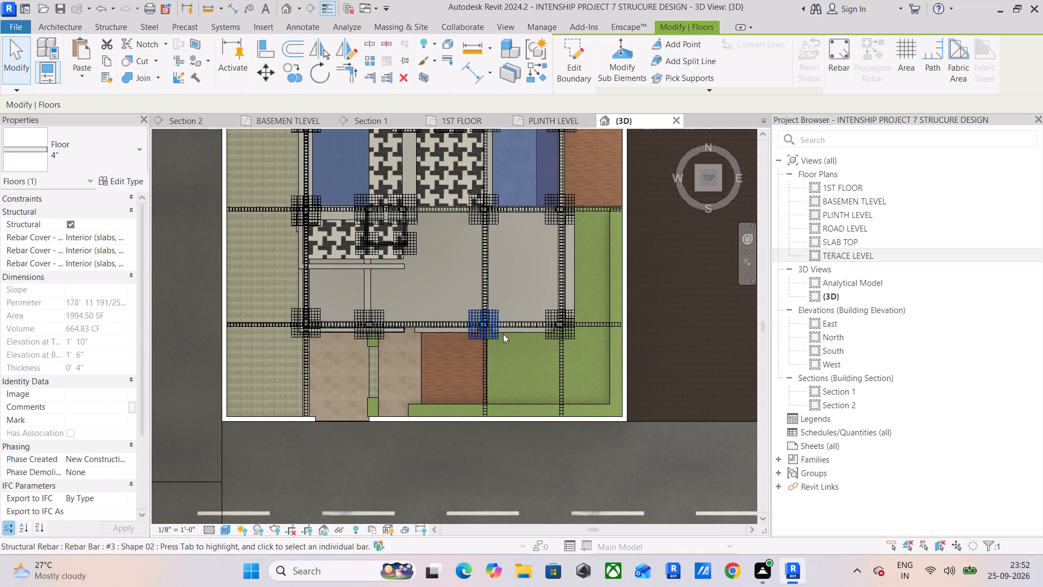
middle_click_drag(409, 384, 425, 323, "shift")
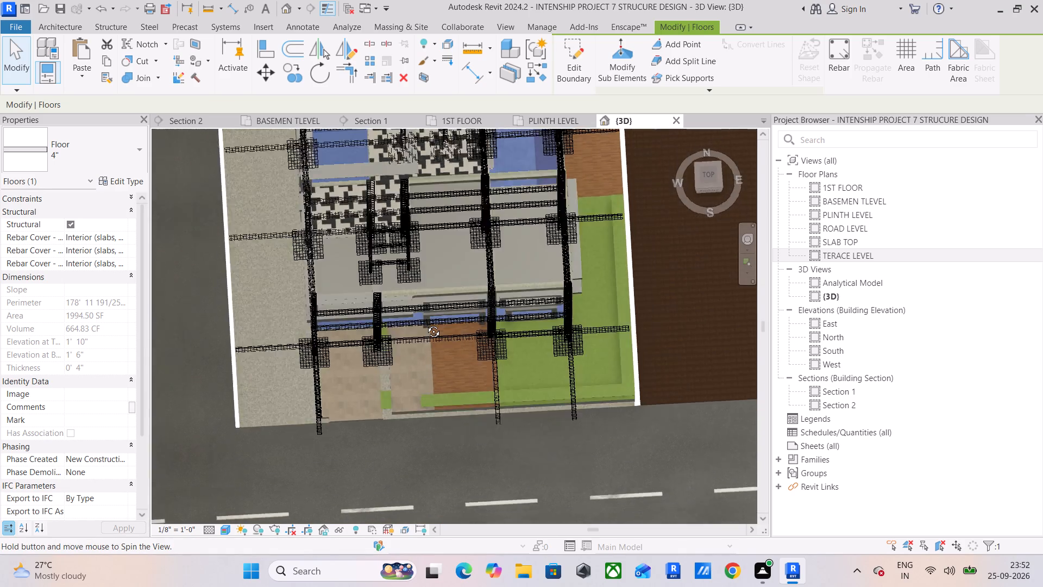
middle_click_drag(425, 323, 423, 217, "shift")
scroll(332, 279, "up", 5)
middle_click_drag(325, 305, 351, 271, "shift")
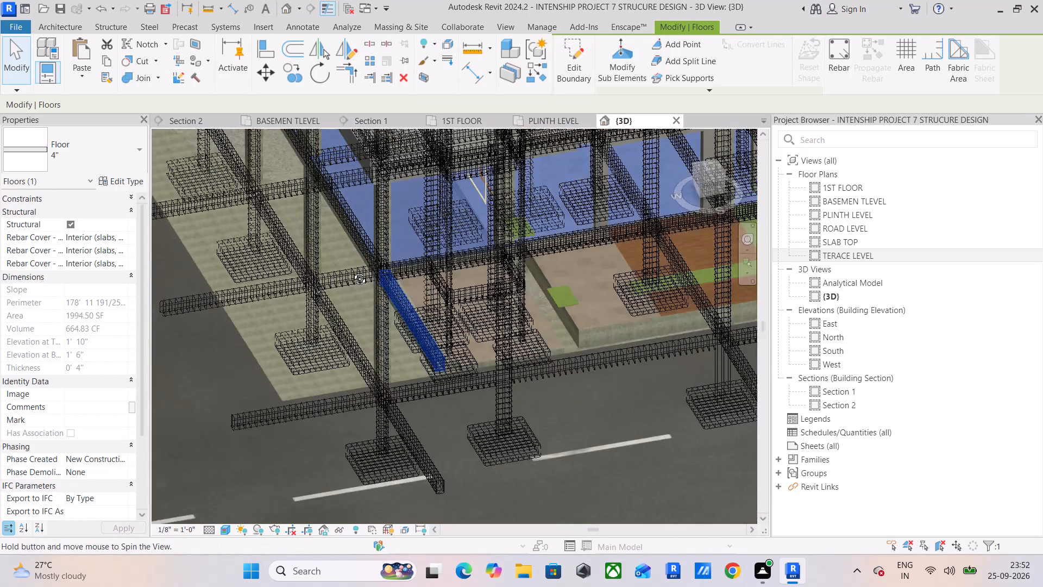
middle_click_drag(351, 271, 351, 243, "shift")
middle_click_drag(450, 286, 370, 267, "shift")
middle_click_drag(356, 270, 564, 390)
middle_click_drag(491, 369, 449, 336, "shift")
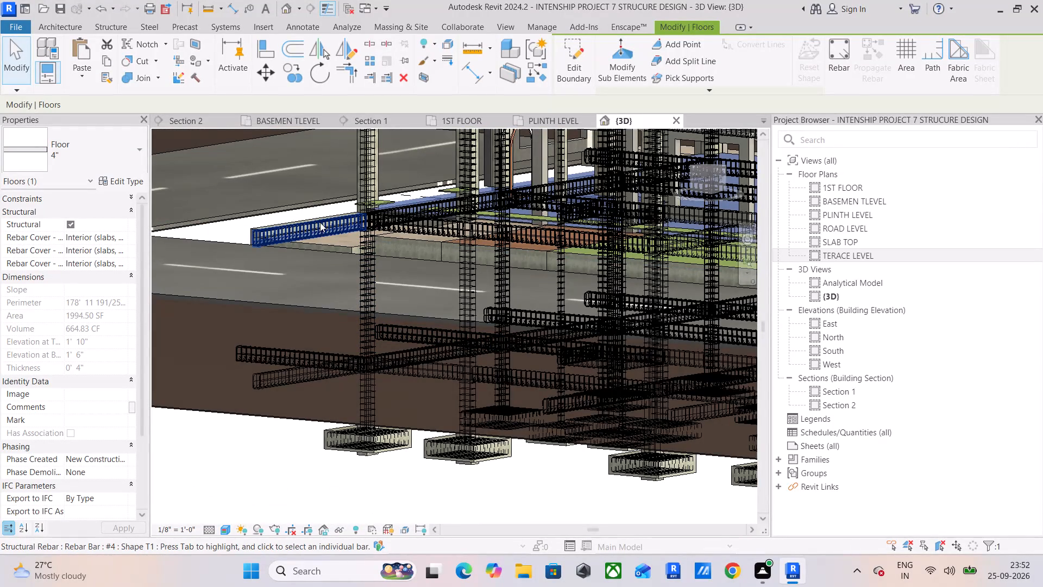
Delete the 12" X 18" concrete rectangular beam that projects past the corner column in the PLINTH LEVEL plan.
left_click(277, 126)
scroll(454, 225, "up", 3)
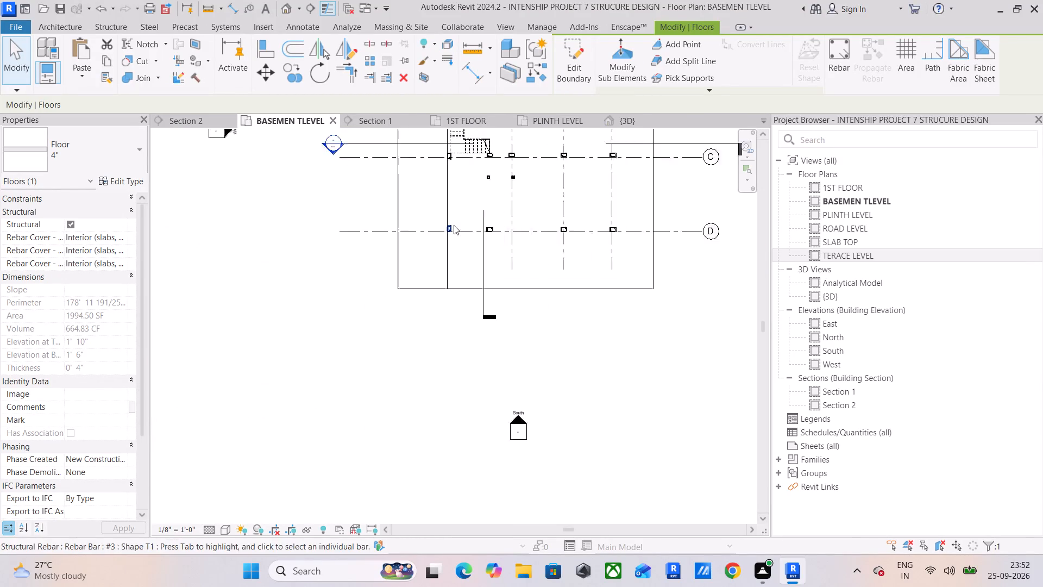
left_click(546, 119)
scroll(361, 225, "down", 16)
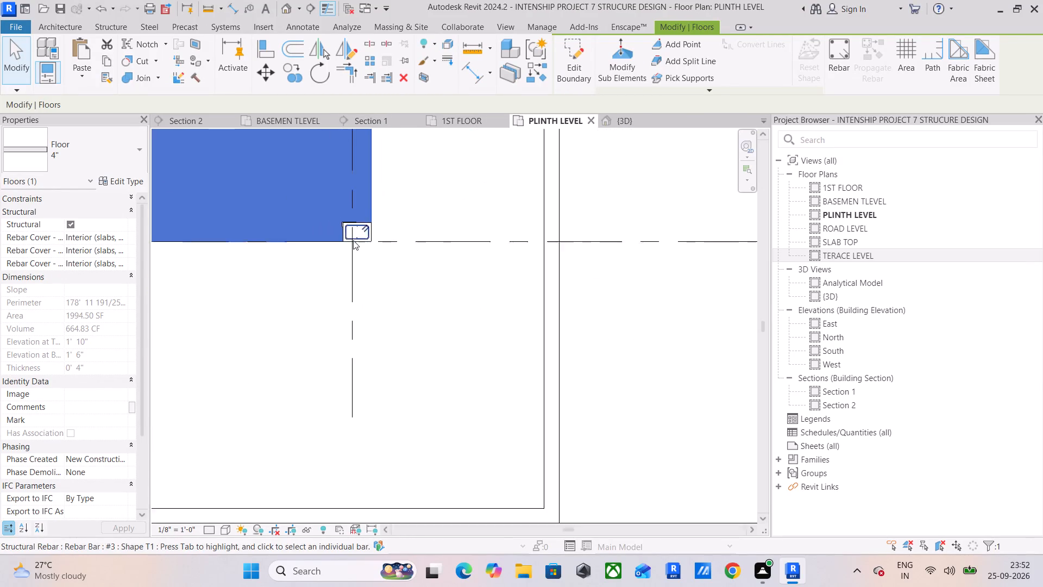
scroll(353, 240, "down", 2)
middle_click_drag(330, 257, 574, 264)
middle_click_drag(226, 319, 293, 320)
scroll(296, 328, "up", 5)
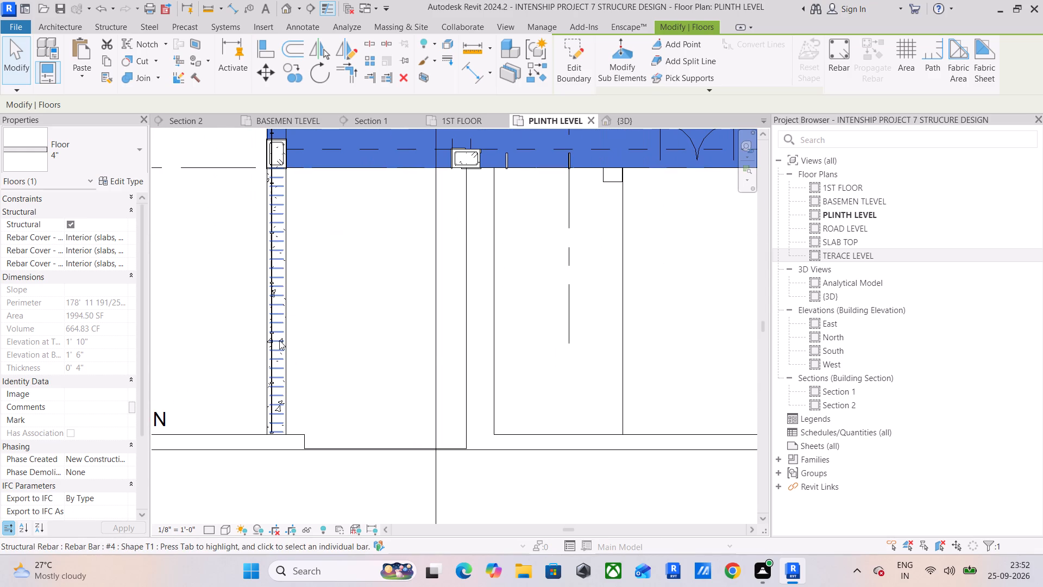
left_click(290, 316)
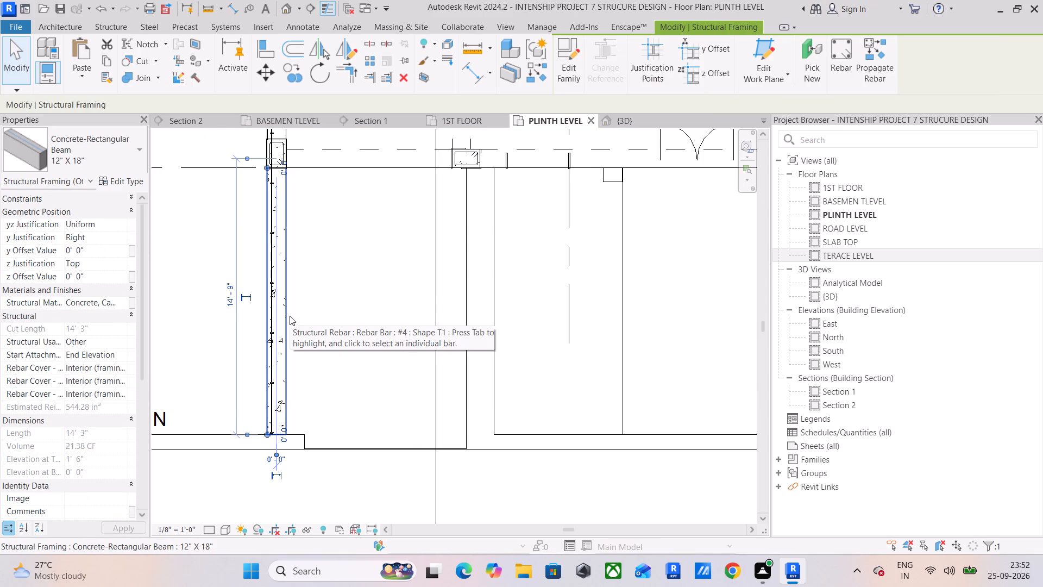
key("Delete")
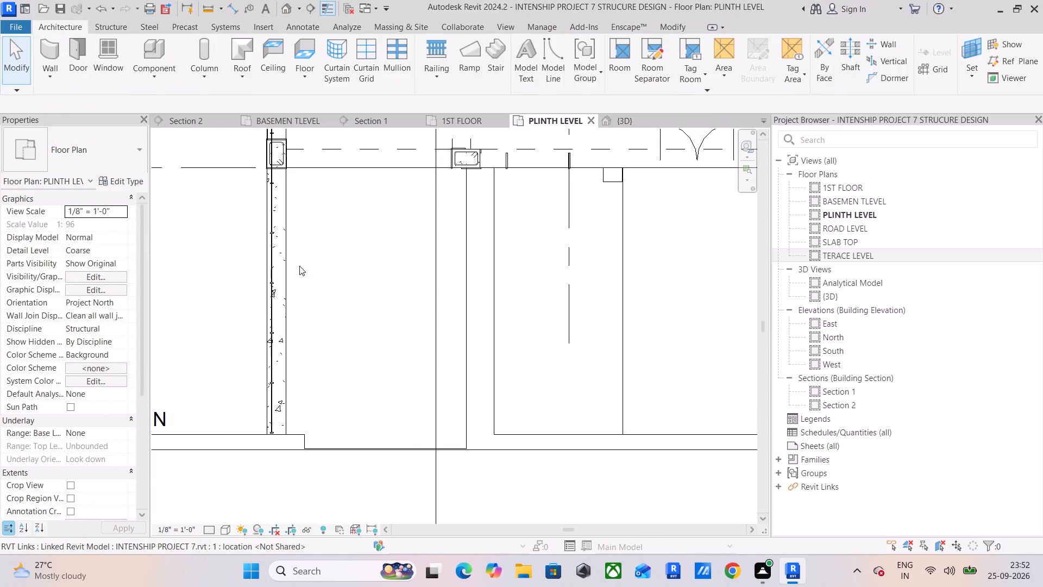
Examine the corner of the frame in the 3D view, checking the projecting beams and rebar where the plinth beam was deleted.
left_click(631, 115)
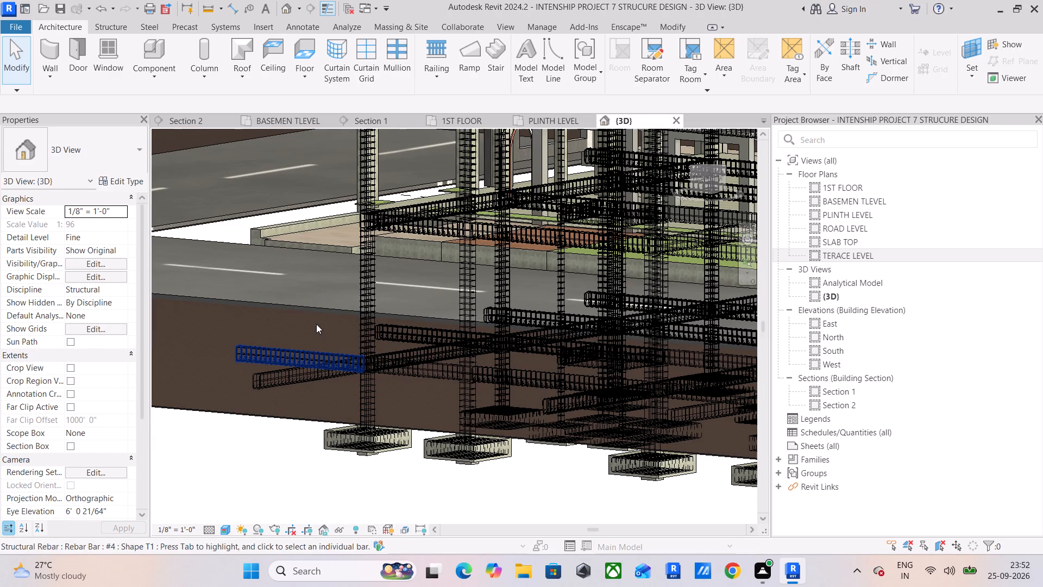
scroll(318, 328, "down", 3)
middle_click_drag(318, 328, 375, 385, "shift")
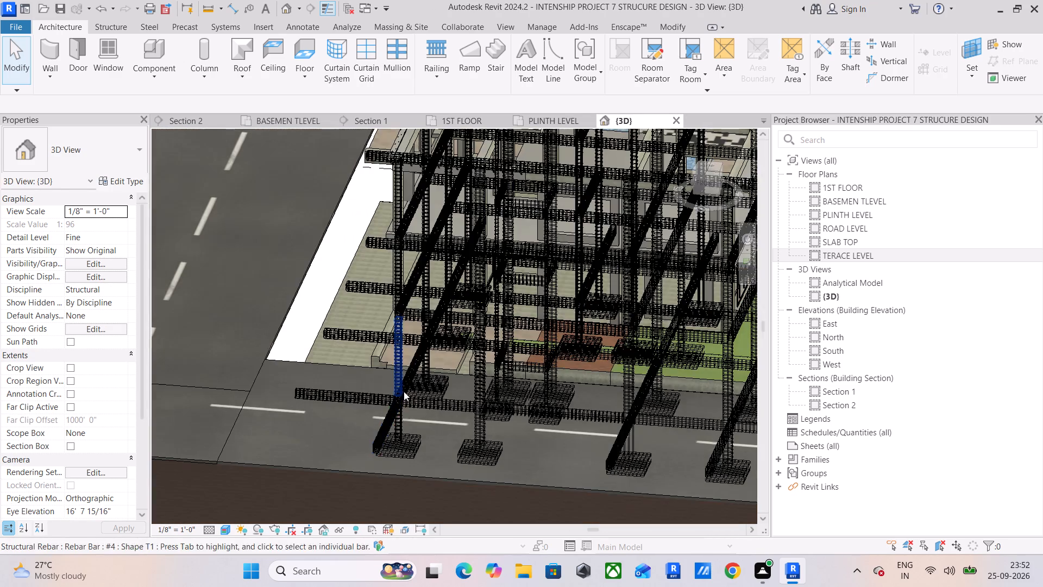
middle_click_drag(404, 391, 275, 357, "shift")
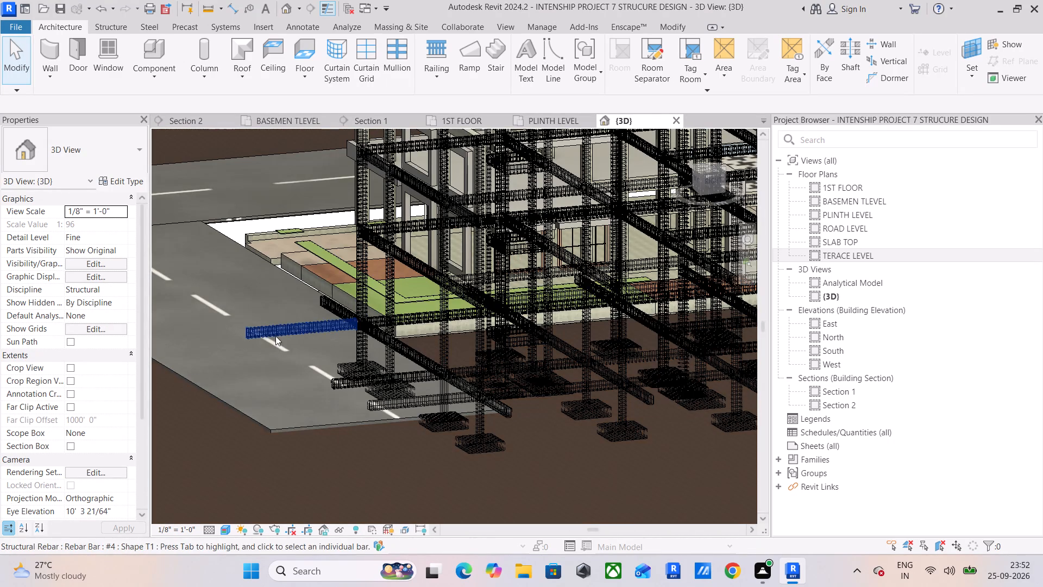
scroll(306, 291, "up", 6)
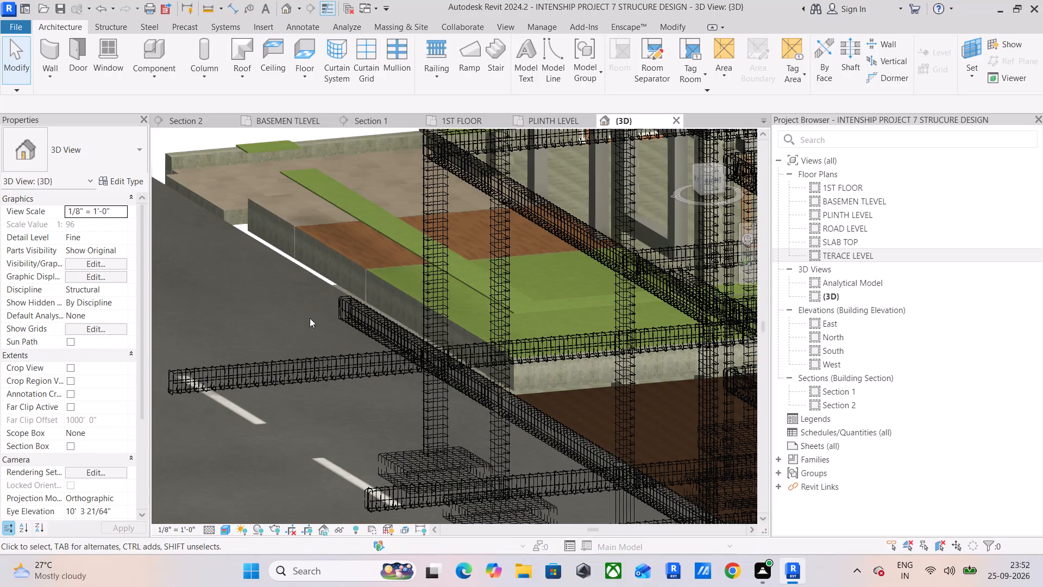
middle_click_drag(343, 411, 379, 434, "shift")
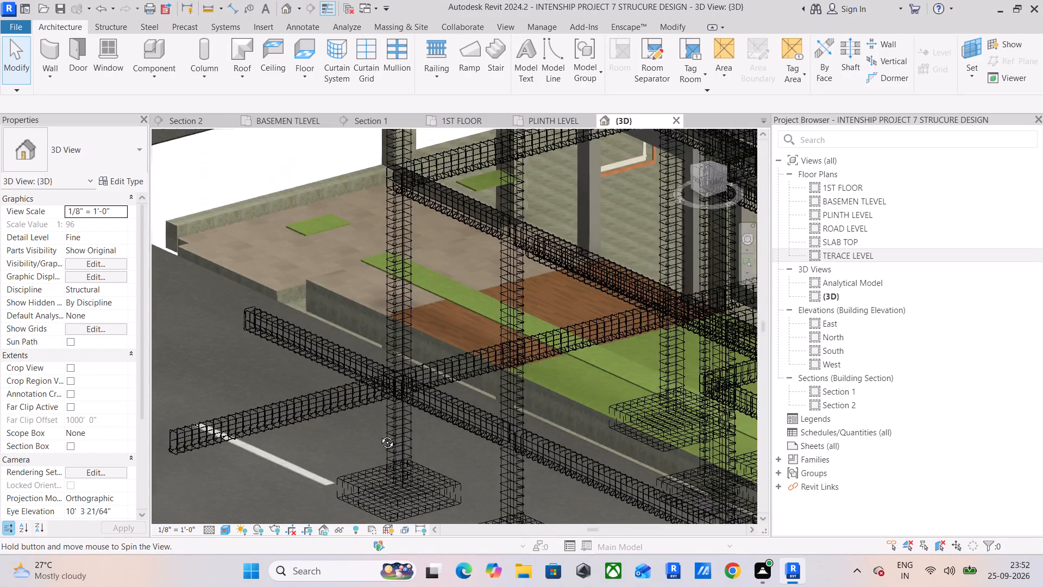
middle_click_drag(379, 434, 454, 460, "shift")
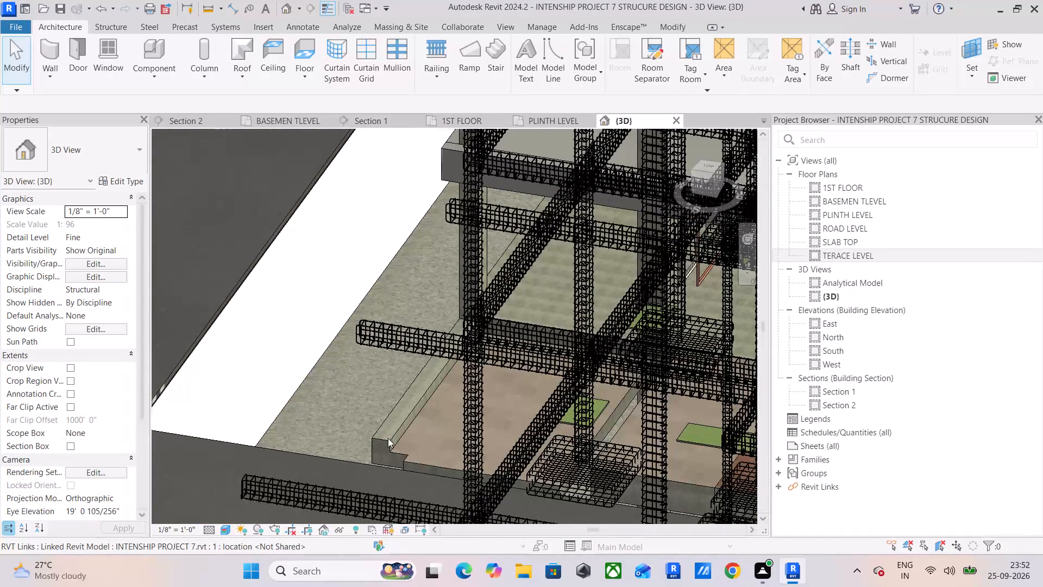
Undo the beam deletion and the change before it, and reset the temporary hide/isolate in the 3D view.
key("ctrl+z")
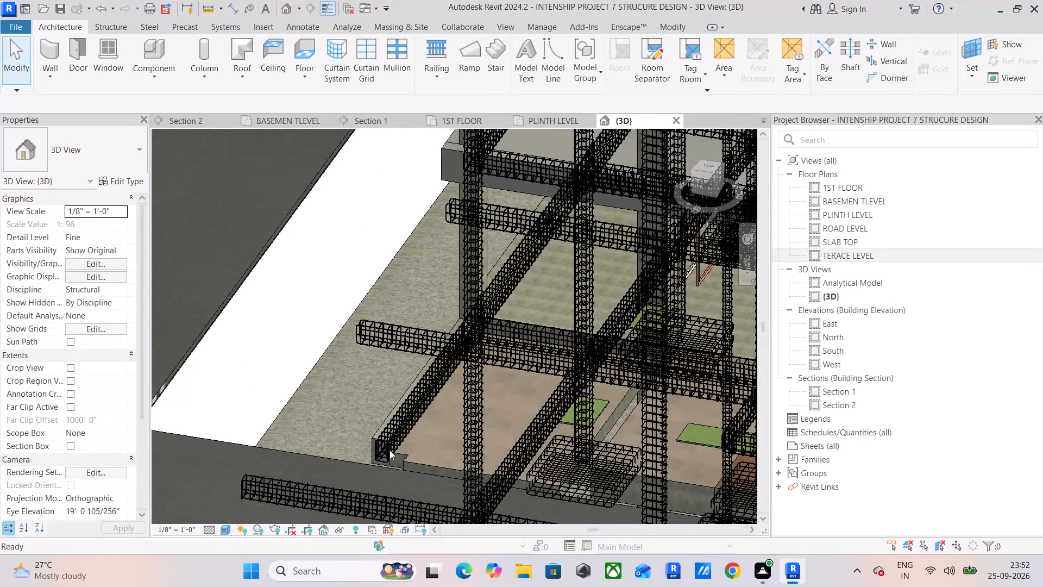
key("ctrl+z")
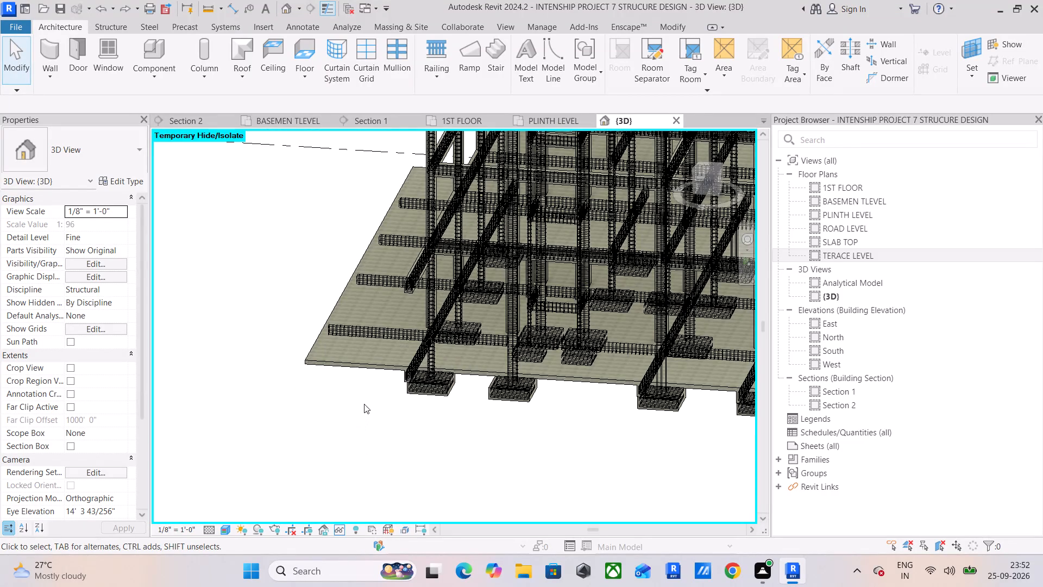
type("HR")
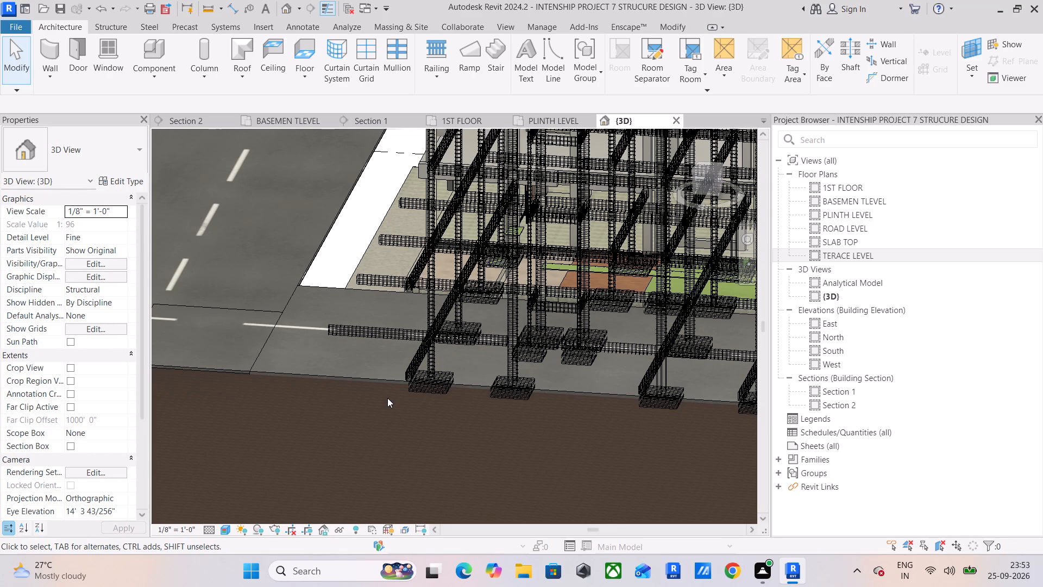
Examine the plinth beam's projecting end at the frame corner close up against the linked building's plinth edge.
middle_click_drag(411, 403, 355, 382, "shift")
middle_click_drag(325, 323, 357, 412)
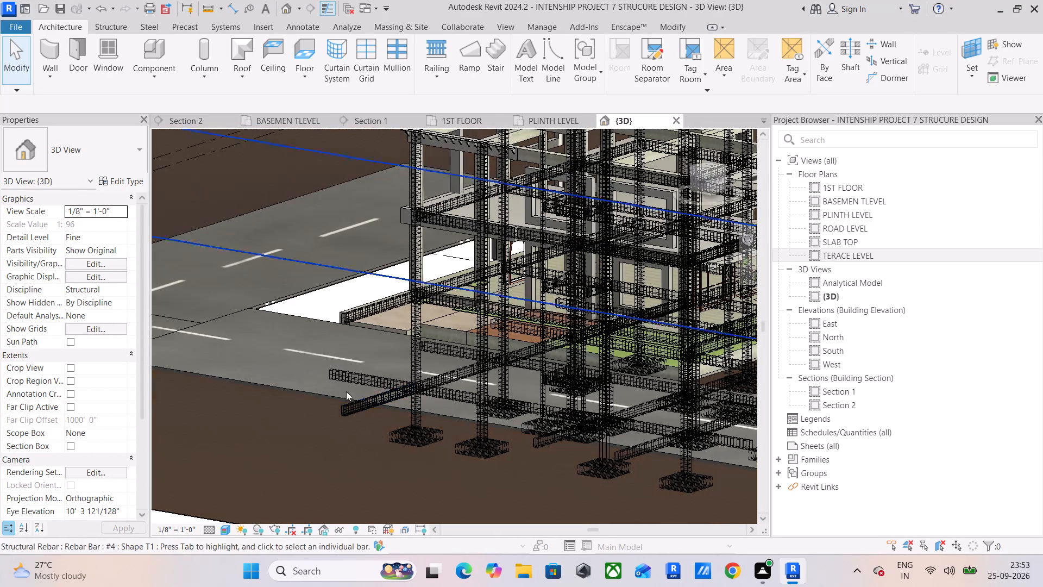
middle_click_drag(332, 367, 362, 397, "shift")
middle_click_drag(378, 401, 353, 349)
scroll(352, 347, "up", 11)
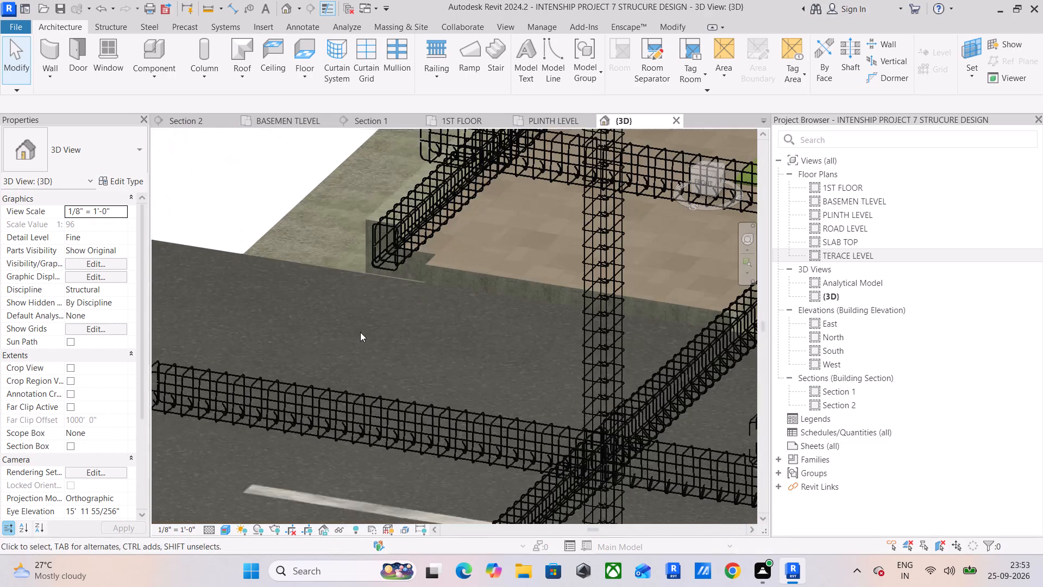
middle_click_drag(360, 332, 335, 450)
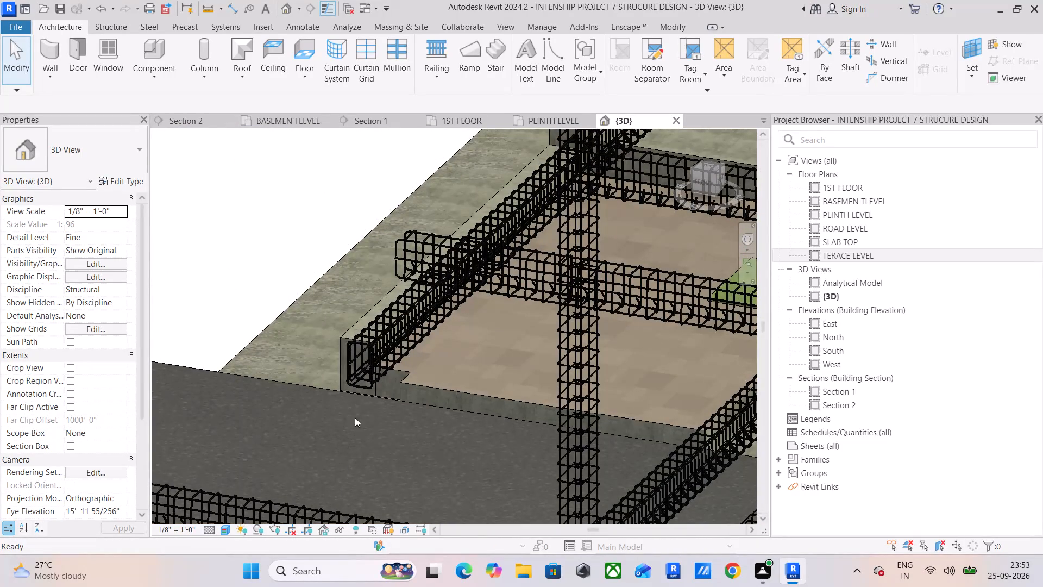
middle_click_drag(363, 416, 400, 391, "shift")
Inspect the projecting beams around the whole frame from several sides, comparing them with the linked building and site.
scroll(413, 383, "down", 9)
middle_click_drag(455, 381, 507, 399, "shift")
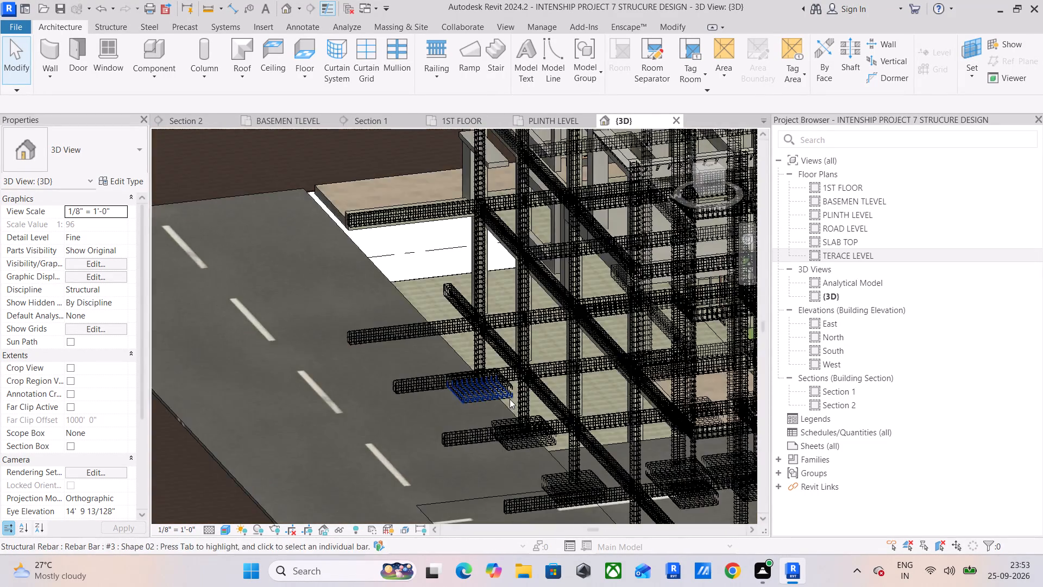
middle_click_drag(510, 399, 293, 317)
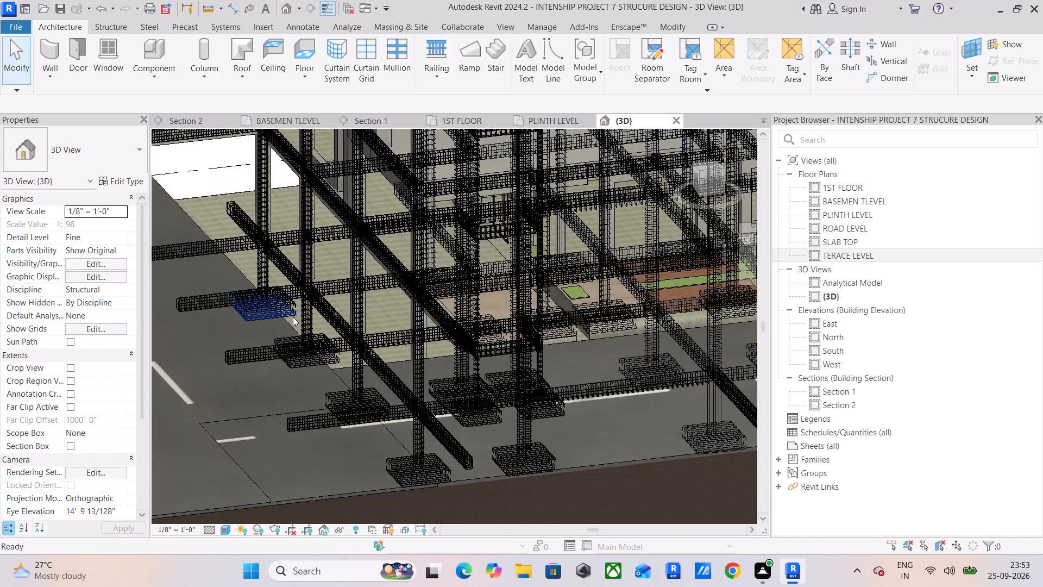
scroll(343, 408, "down", 2)
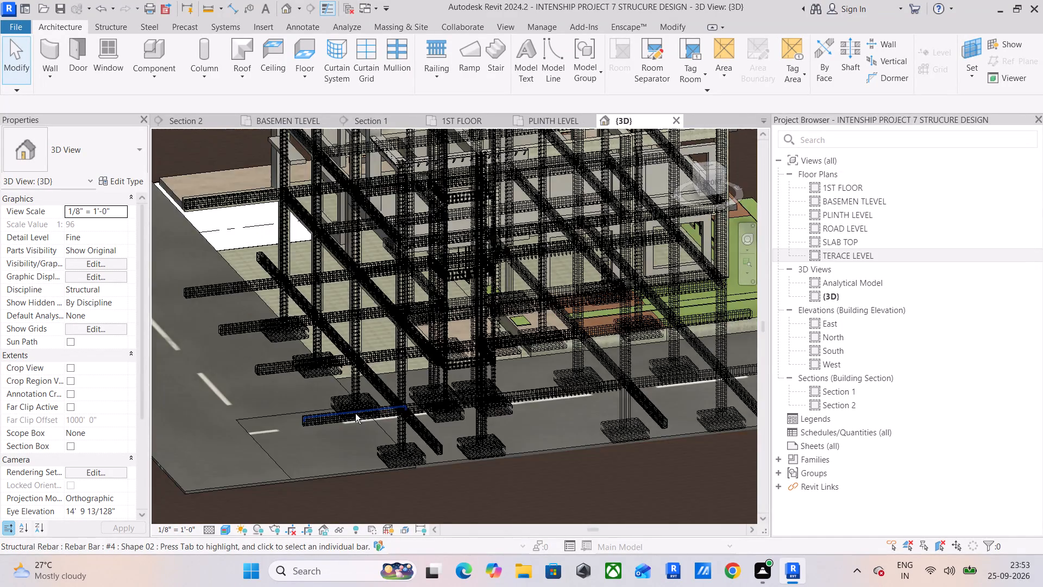
middle_click_drag(355, 414, 420, 395, "shift")
middle_click_drag(423, 394, 167, 430)
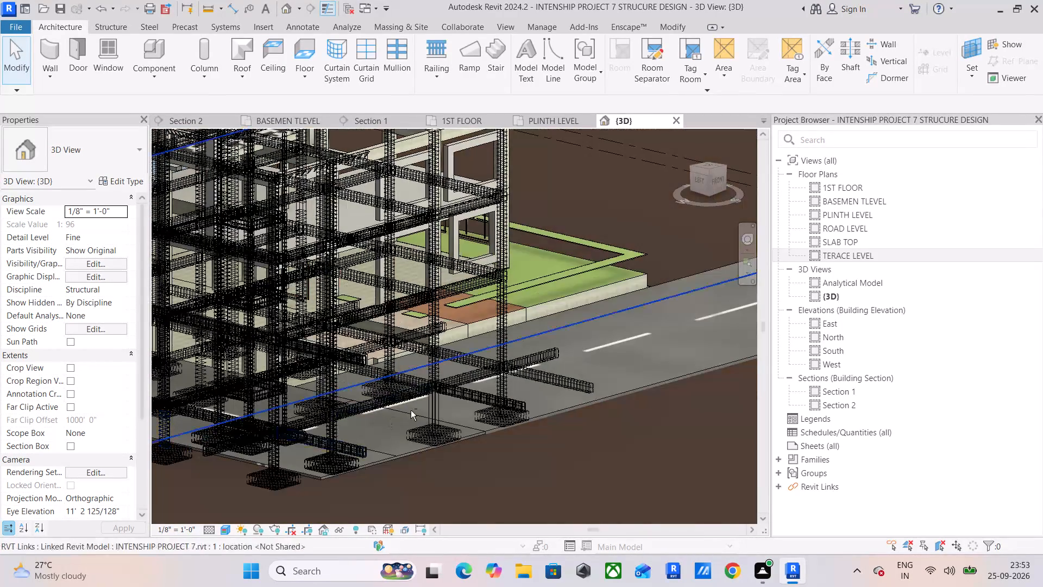
middle_click_drag(411, 410, 223, 418, "shift")
scroll(261, 431, "down", 4)
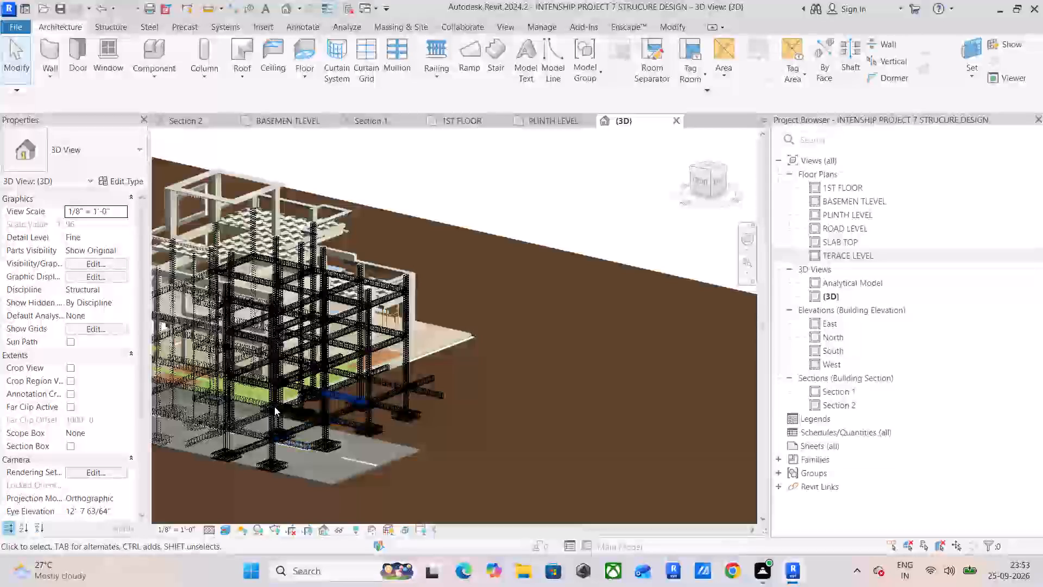
middle_click_drag(267, 408, 422, 408)
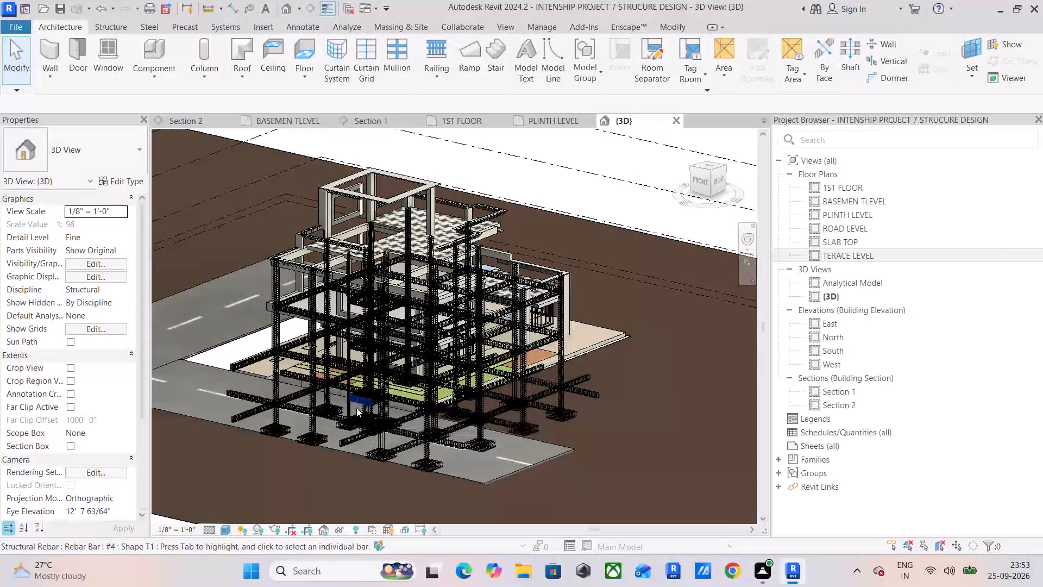
scroll(292, 400, "up", 4)
middle_click_drag(254, 394, 294, 413)
scroll(227, 371, "up", 4)
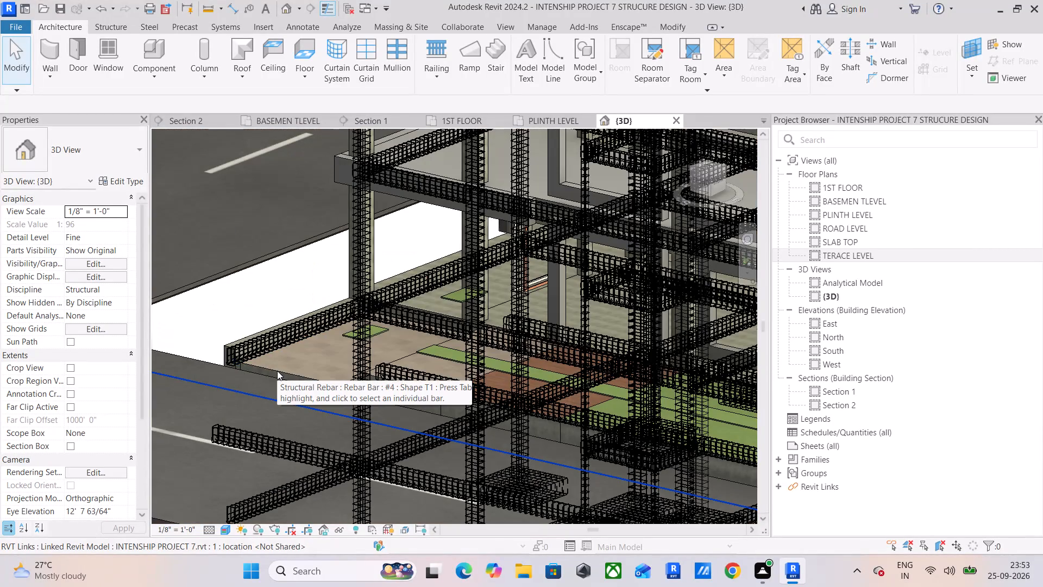
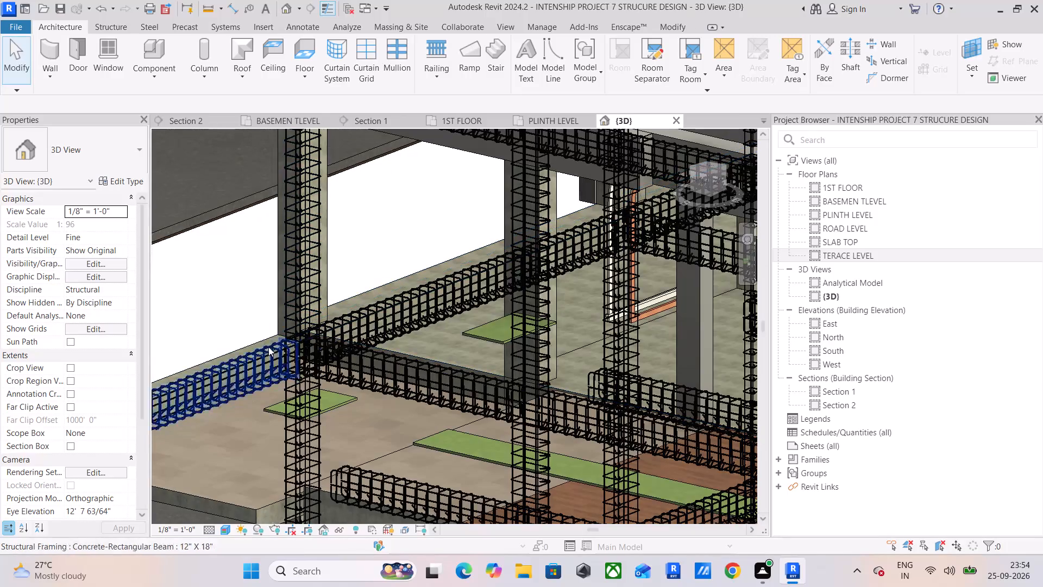
Inspect the projecting plinth beams at the frame corner and the column tops at the linked building's upper parapet and pergola in 3D.
middle_click_drag(316, 403, 354, 394, "shift")
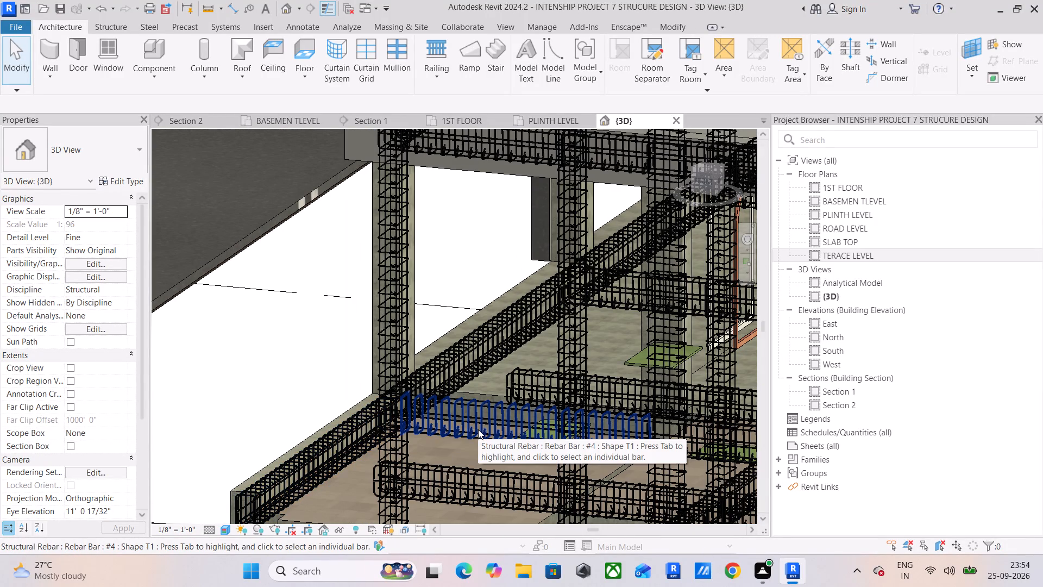
middle_click_drag(478, 429, 499, 336)
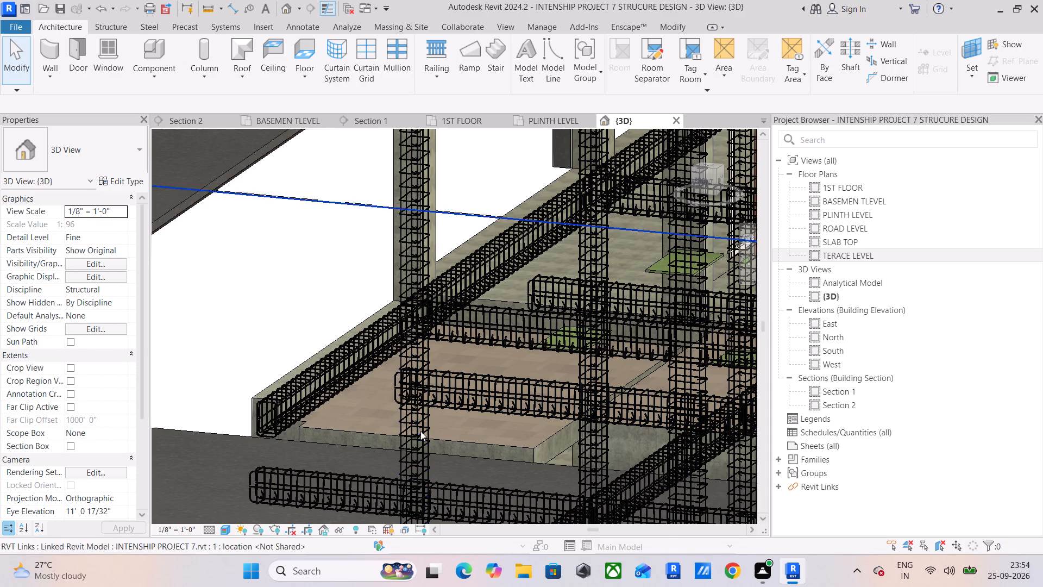
middle_click_drag(266, 397, 419, 394)
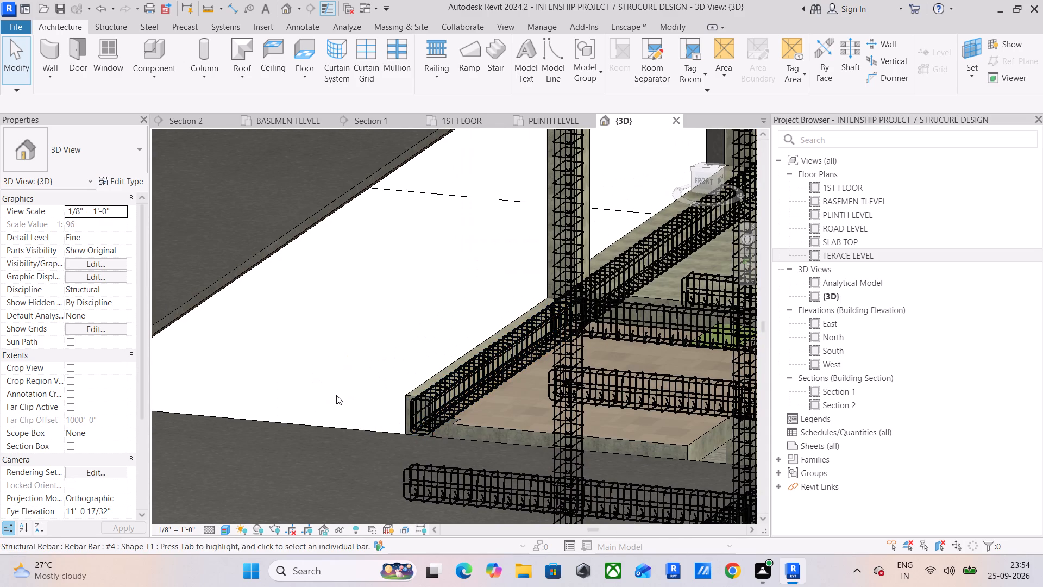
scroll(341, 399, "down", 5)
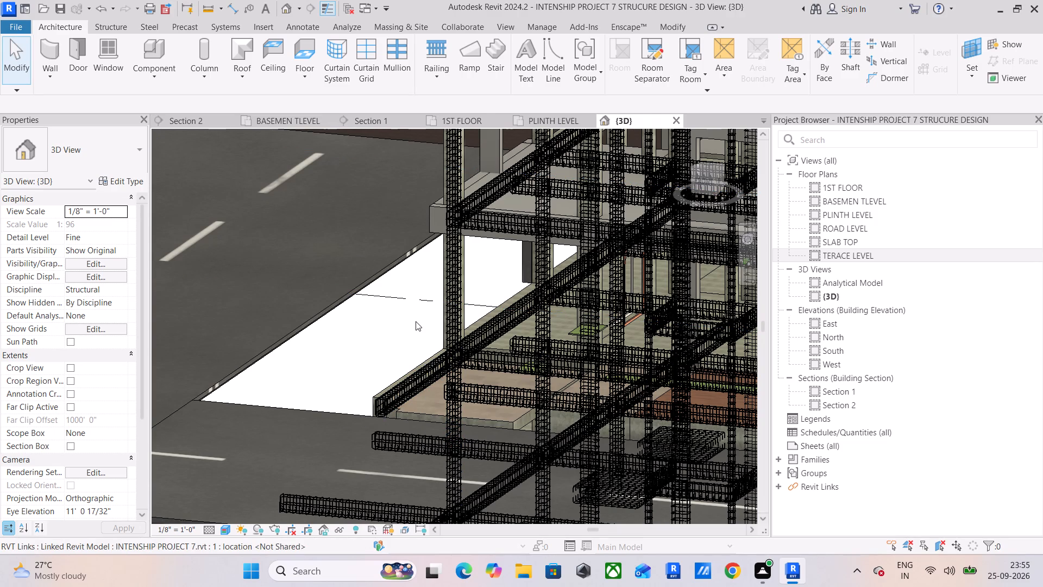
scroll(443, 288, "down", 2)
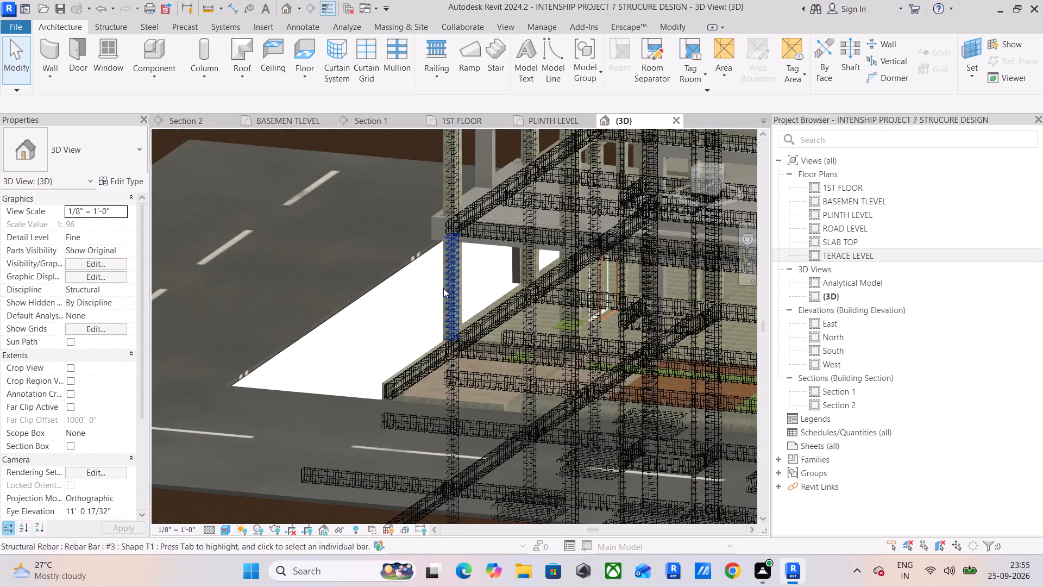
middle_click_drag(443, 288, 432, 349)
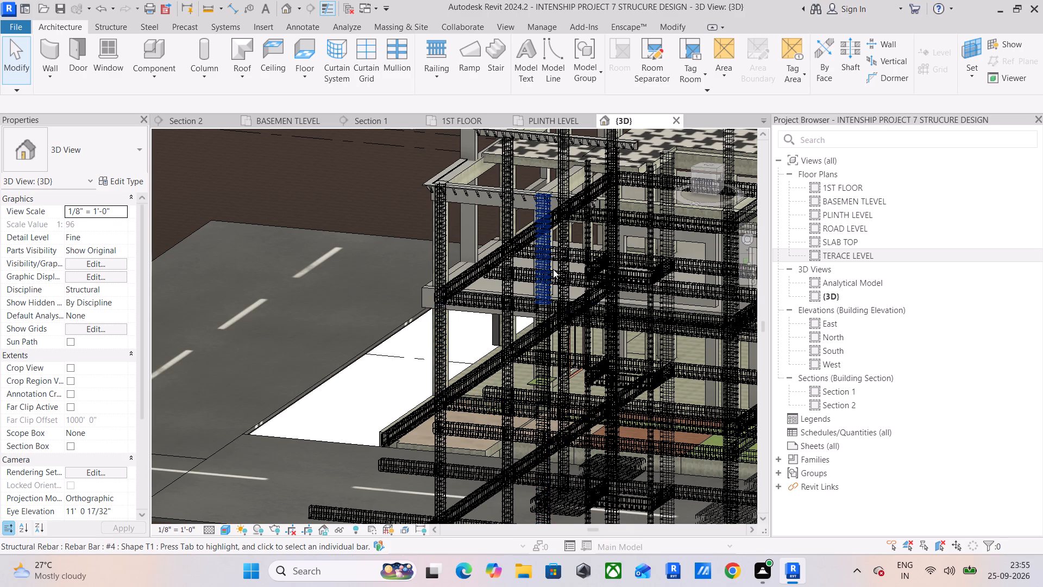
scroll(433, 182, "up", 10)
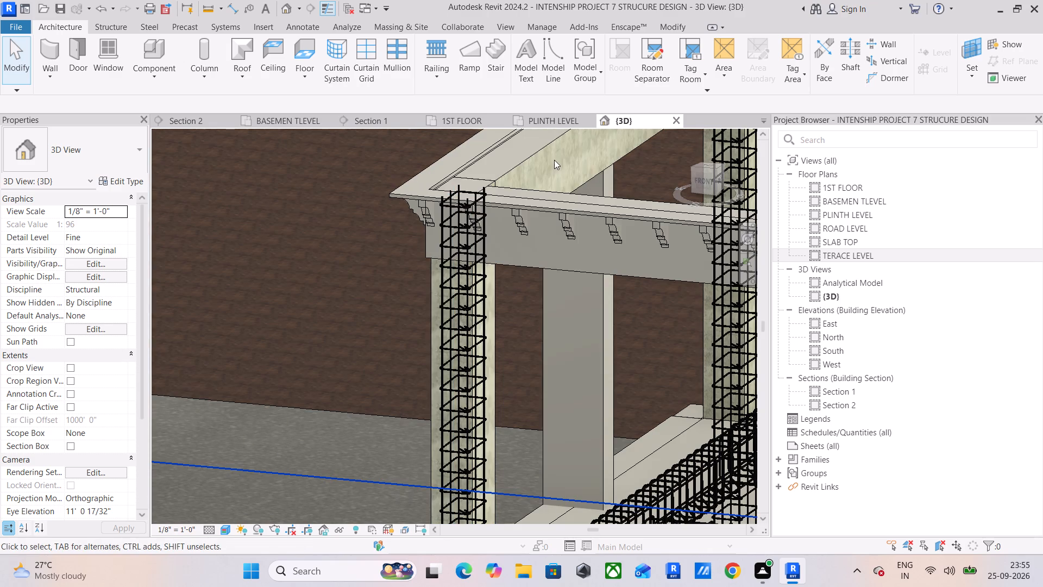
middle_click_drag(499, 291, 348, 422)
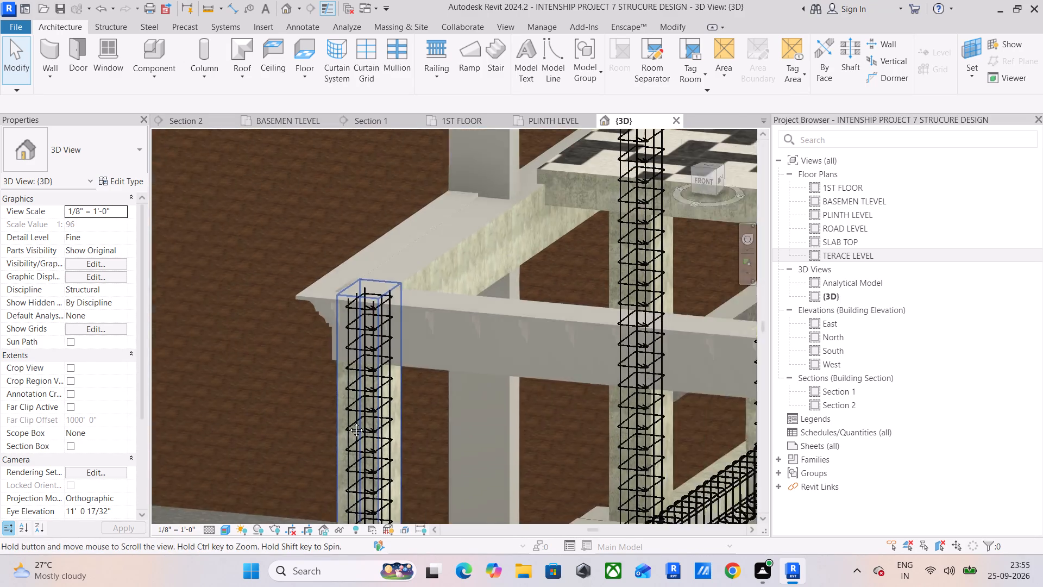
middle_click_drag(348, 422, 331, 428)
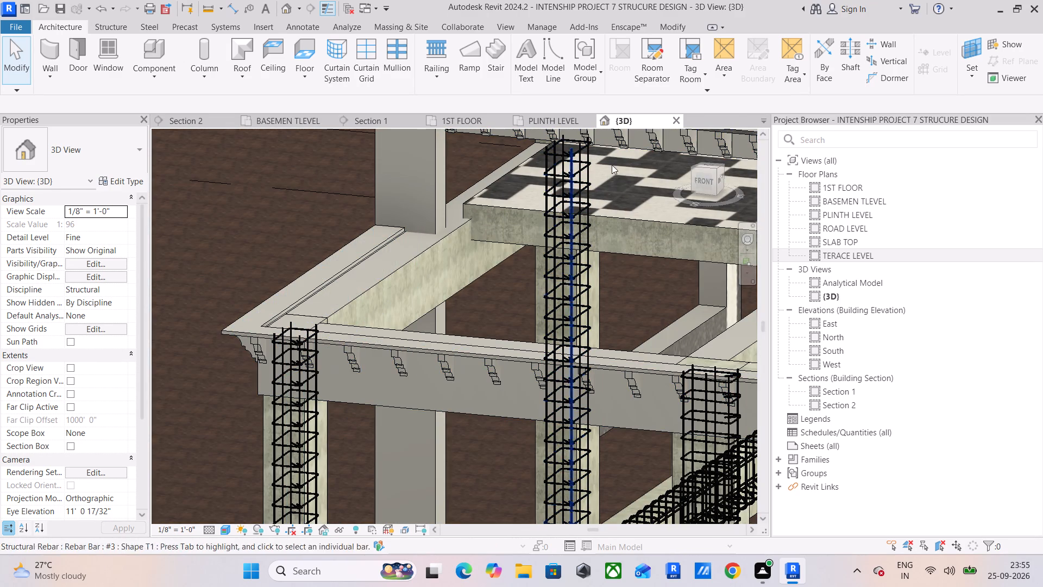
Open the TERACE LEVEL floor plan and examine its columns, walls, staircase and pergola across the linked building.
double_click(836, 257)
scroll(292, 355, "up", 14)
middle_click_drag(340, 422, 347, 316)
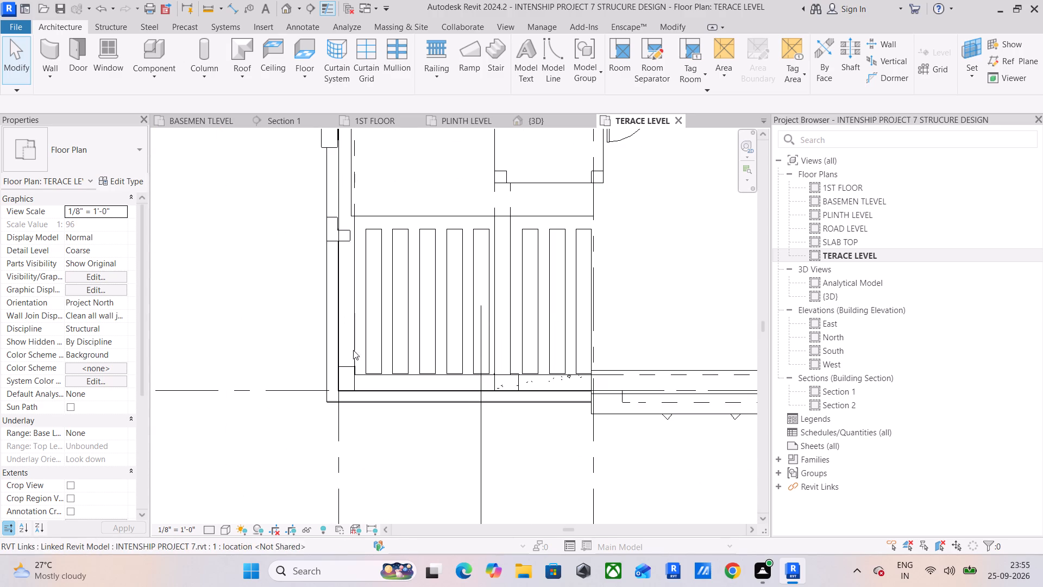
scroll(584, 390, "up", 5)
scroll(595, 382, "down", 7)
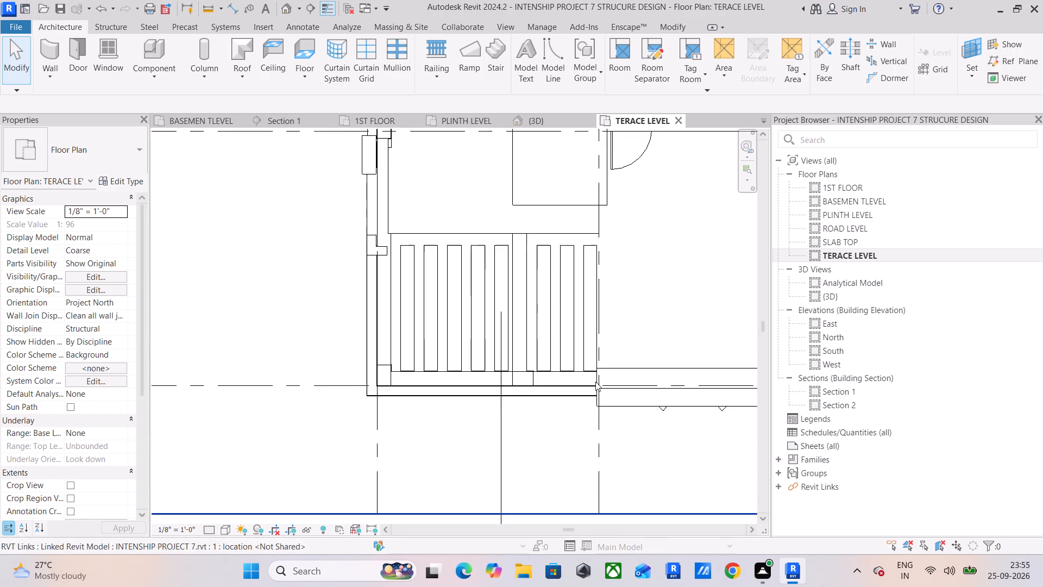
scroll(595, 382, "down", 4)
middle_click_drag(470, 292, 340, 368)
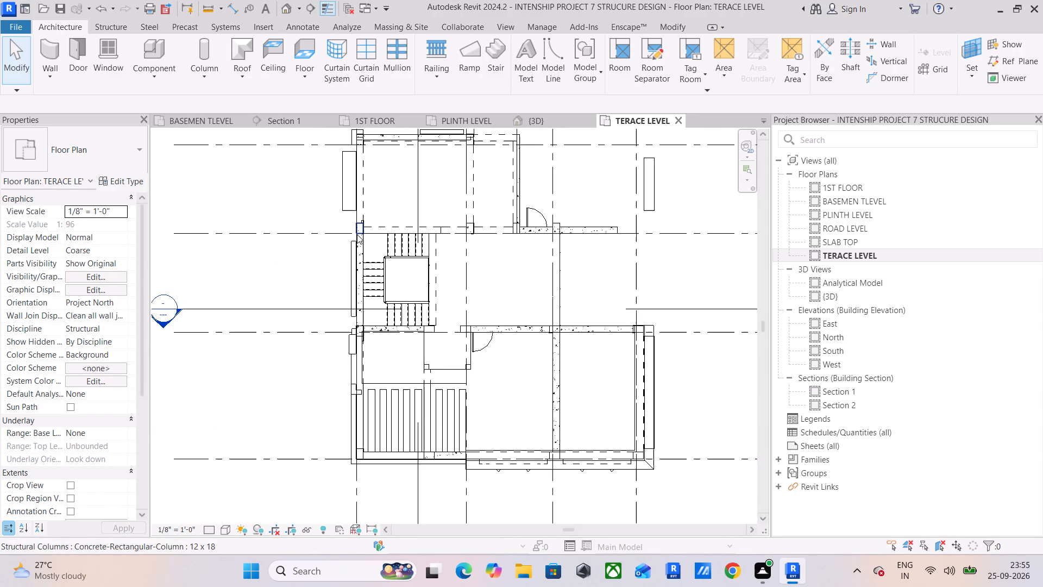
scroll(359, 249, "up", 4)
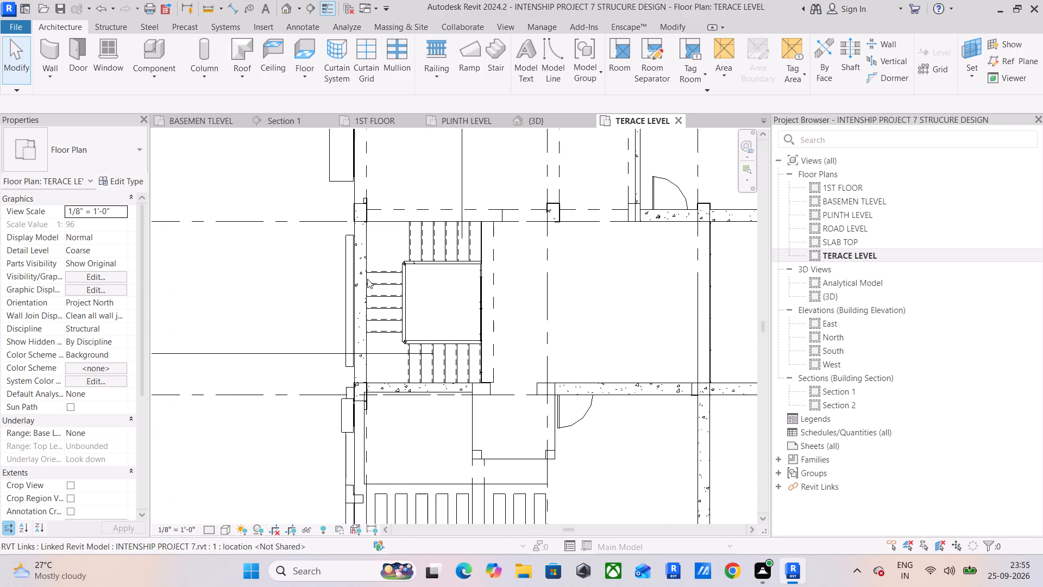
middle_click_drag(520, 220, 520, 272)
scroll(502, 273, "down", 5)
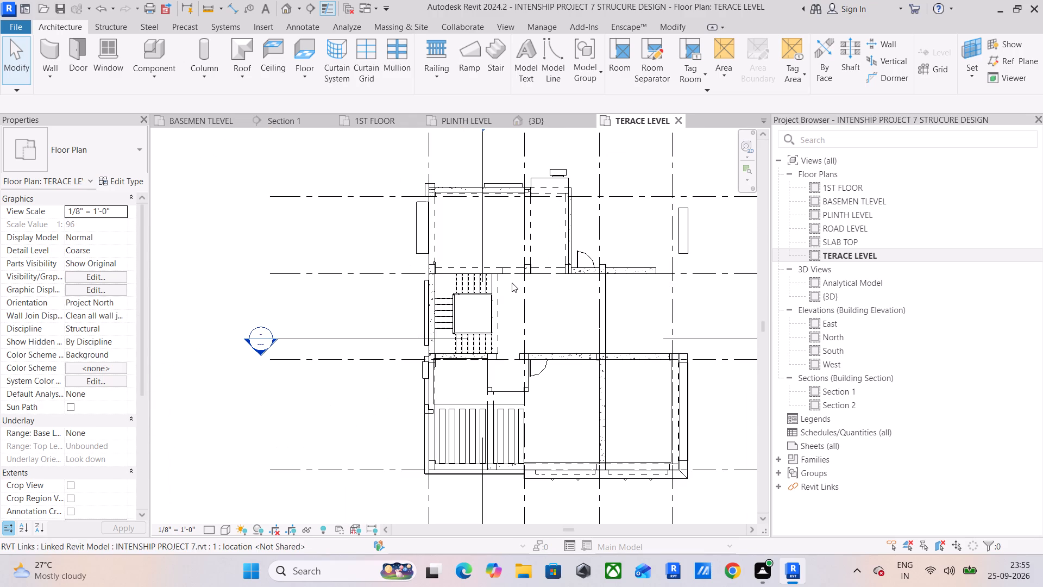
scroll(648, 271, "up", 4)
middle_click_drag(660, 265, 580, 289)
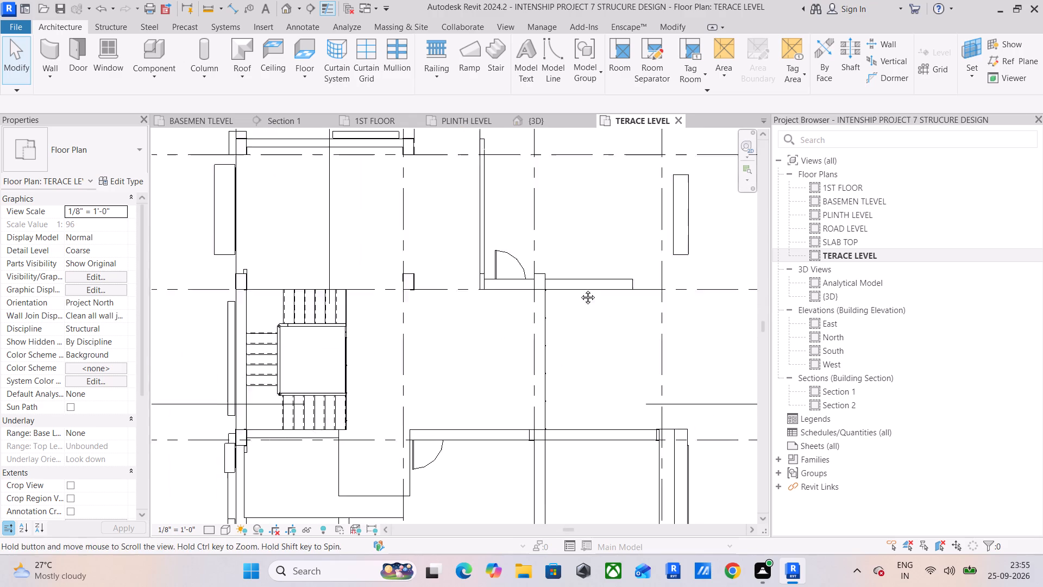
middle_click_drag(580, 289, 535, 293)
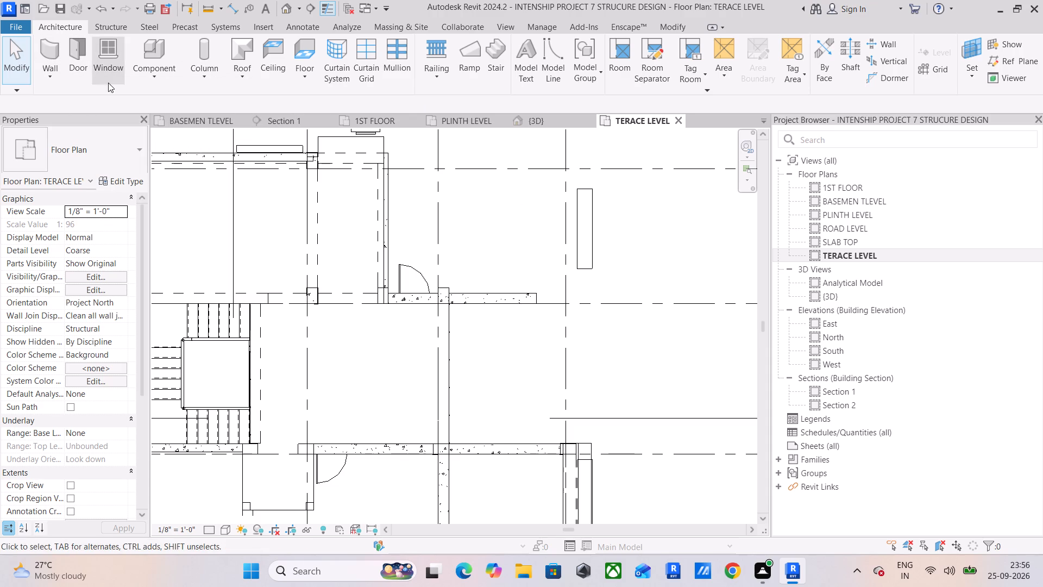
Place 12" X 18" concrete rectangular beams by picking the linked edges along the door wall, on both sides of its column.
left_click(106, 27)
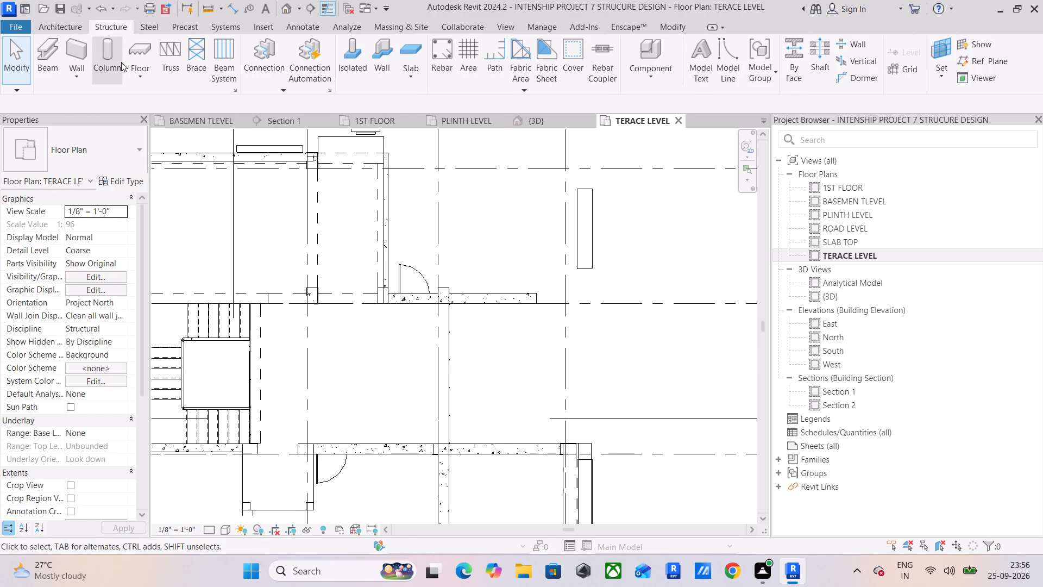
left_click(58, 65)
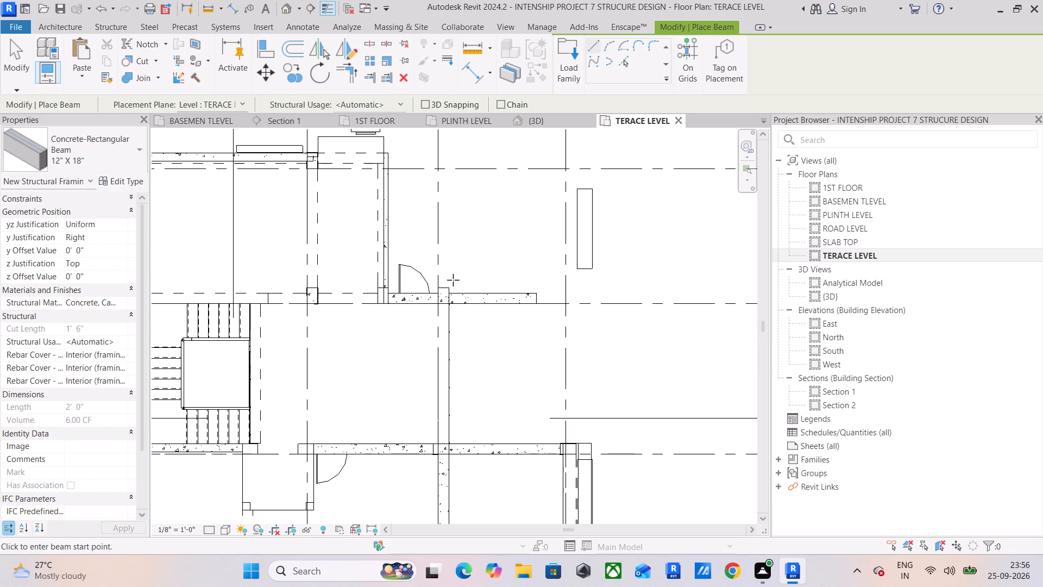
left_click(140, 160)
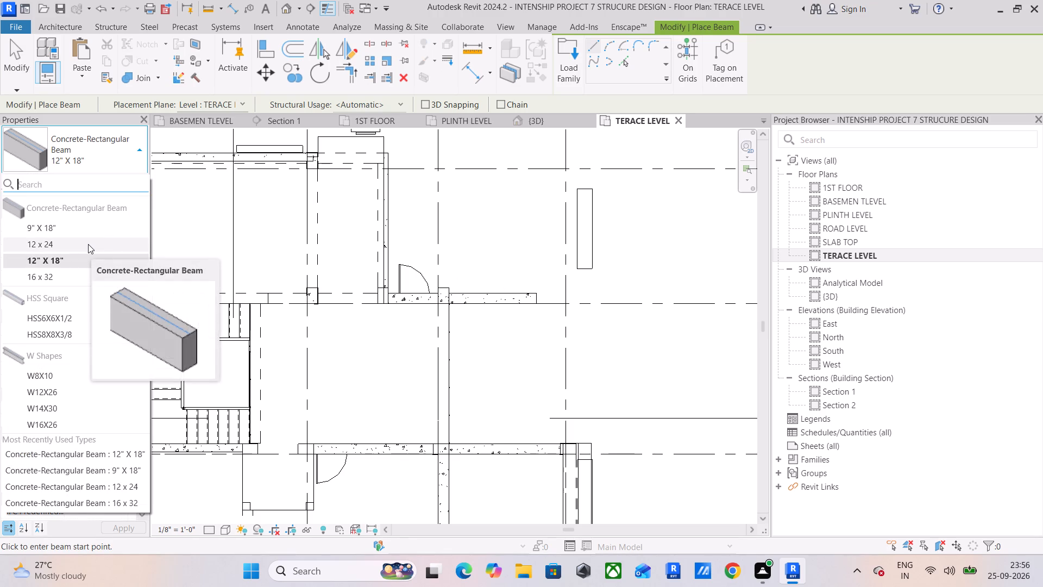
left_click(83, 260)
scroll(521, 310, "up", 5)
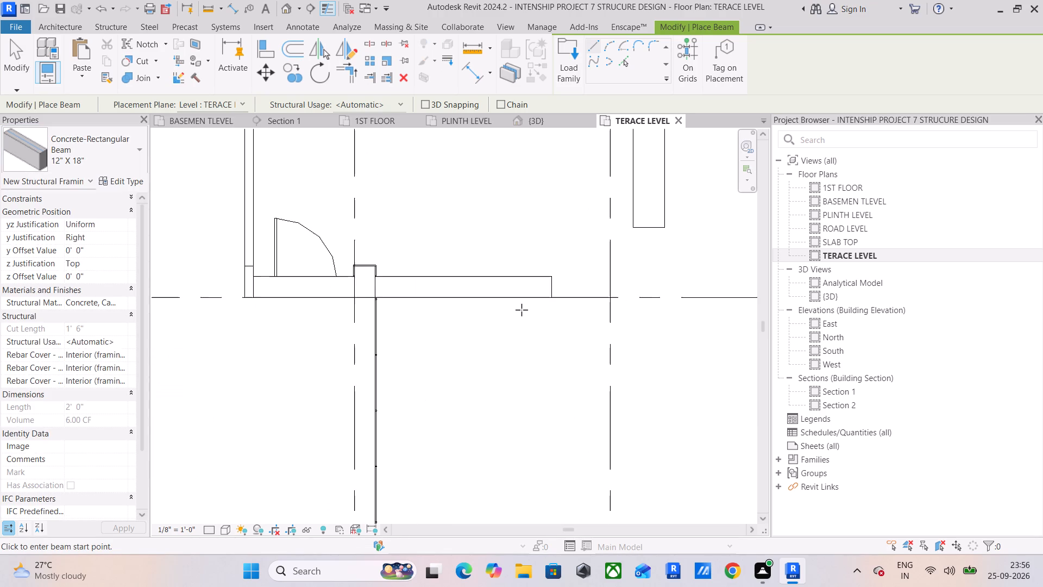
scroll(540, 303, "up", 4)
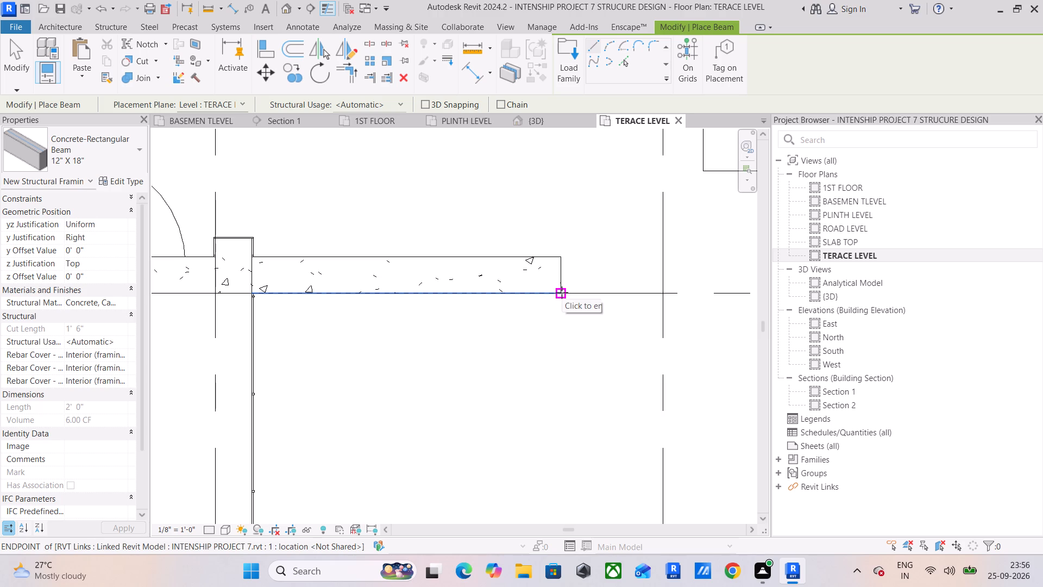
left_click(626, 64)
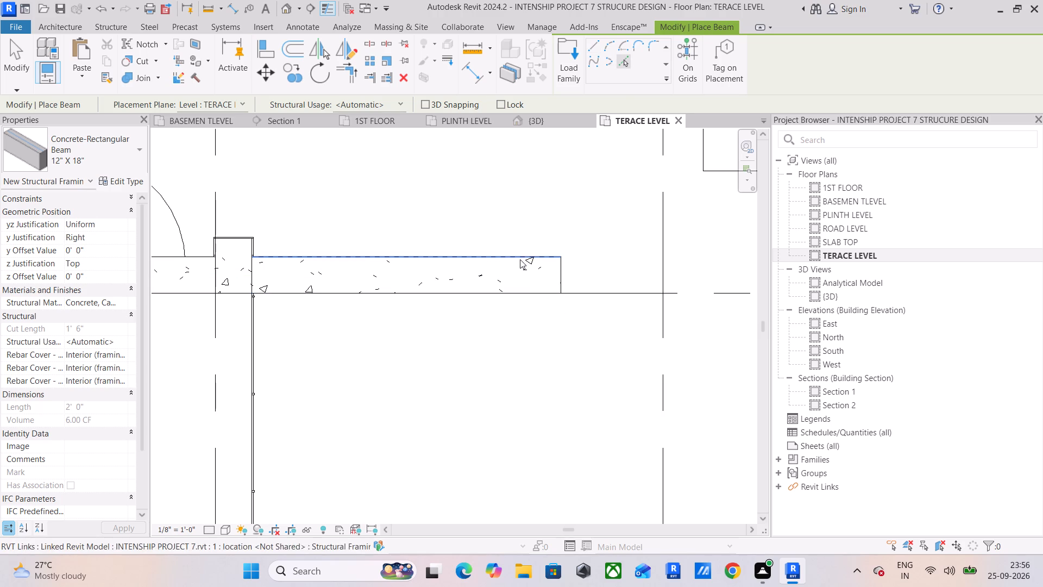
left_click(520, 259)
middle_click_drag(316, 289, 548, 324)
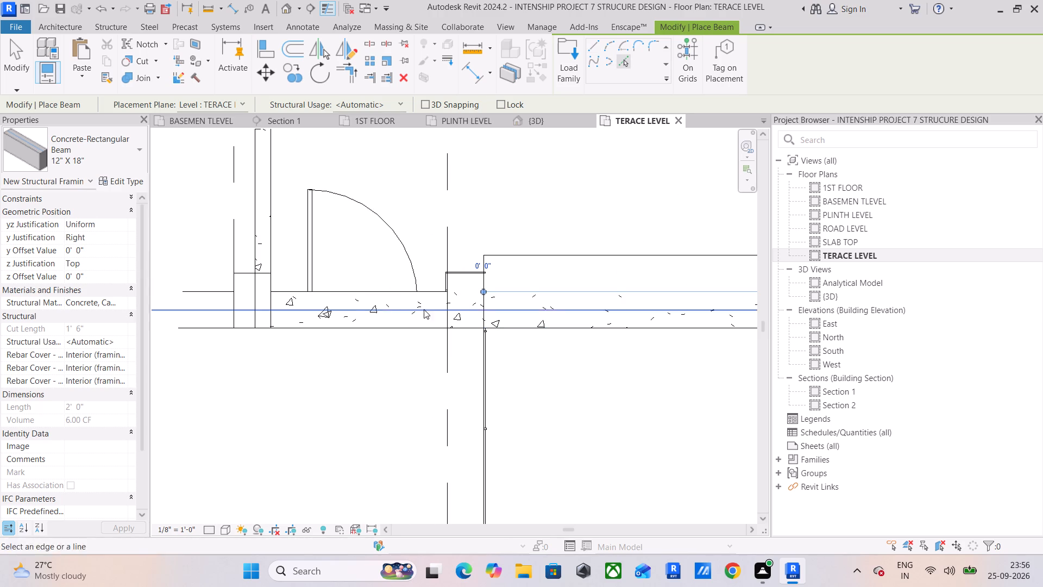
left_click(359, 293)
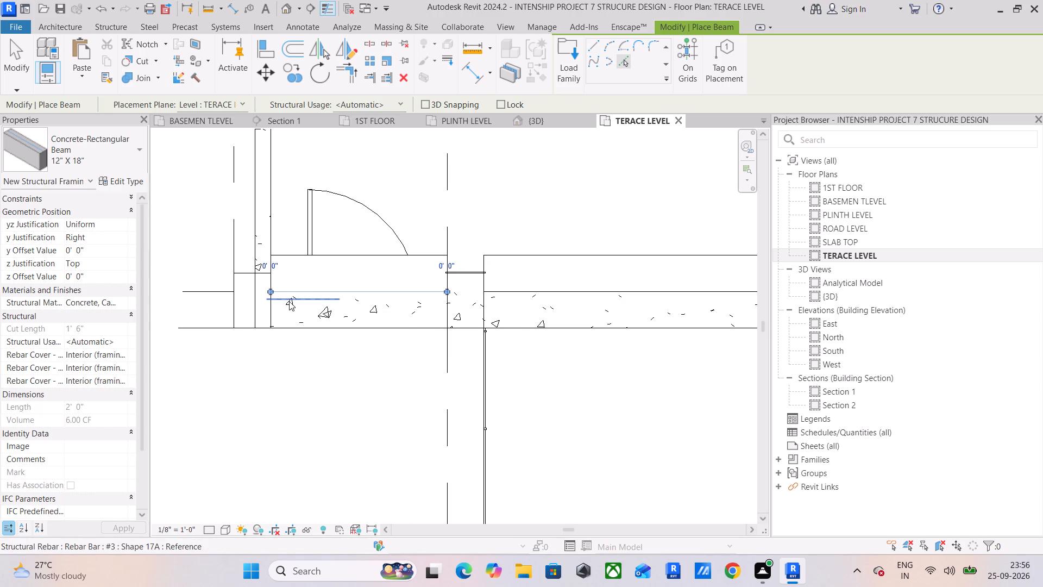
Place 12" X 18" beams by picking lines along the east wall of the northern room and the two bays of its north edge.
middle_click_drag(289, 301, 378, 338)
left_click(357, 276)
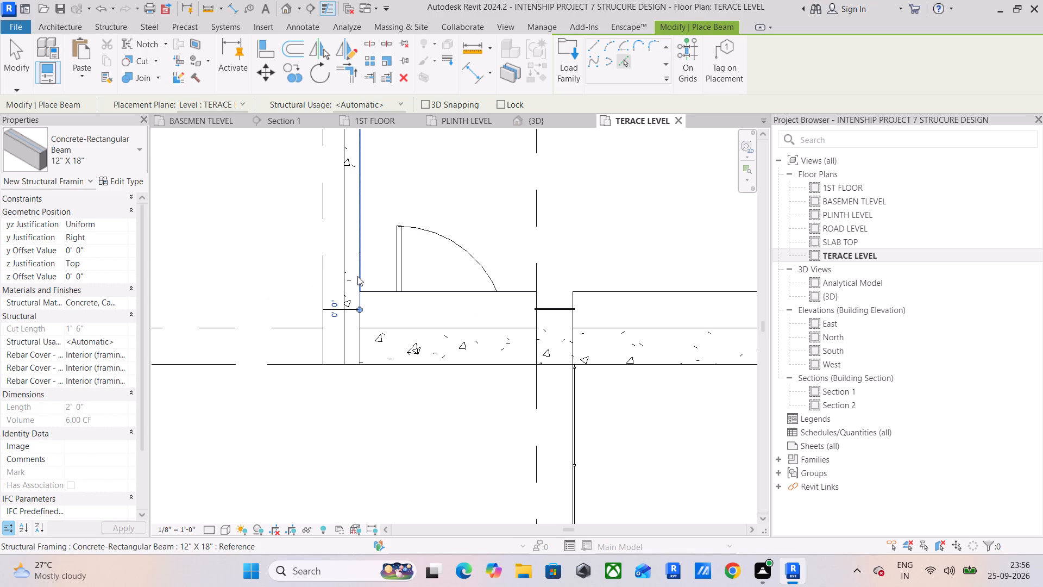
middle_click_drag(319, 293, 354, 513)
scroll(389, 405, "down", 5)
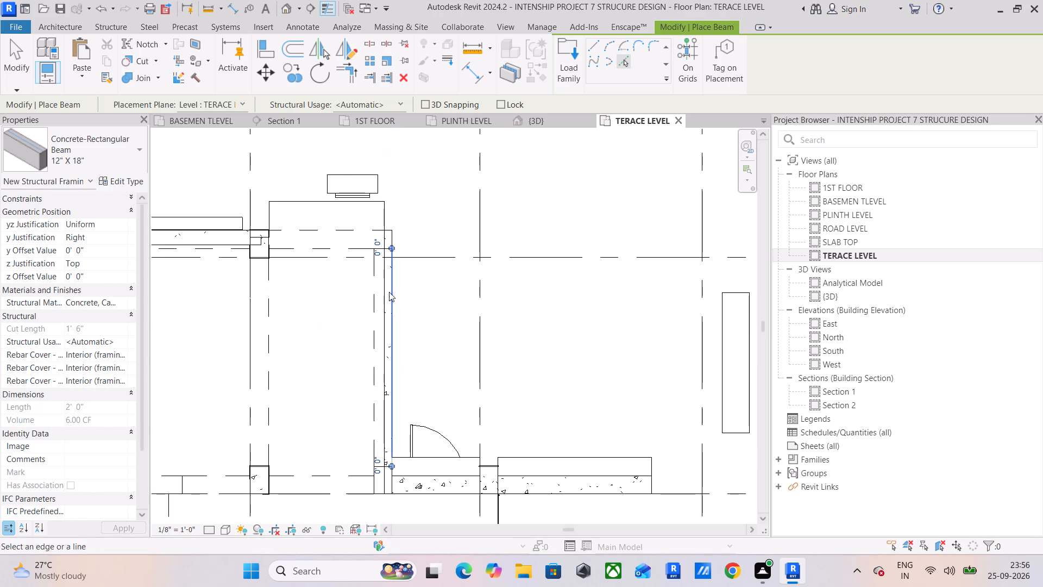
scroll(380, 235, "up", 4)
left_click(391, 230)
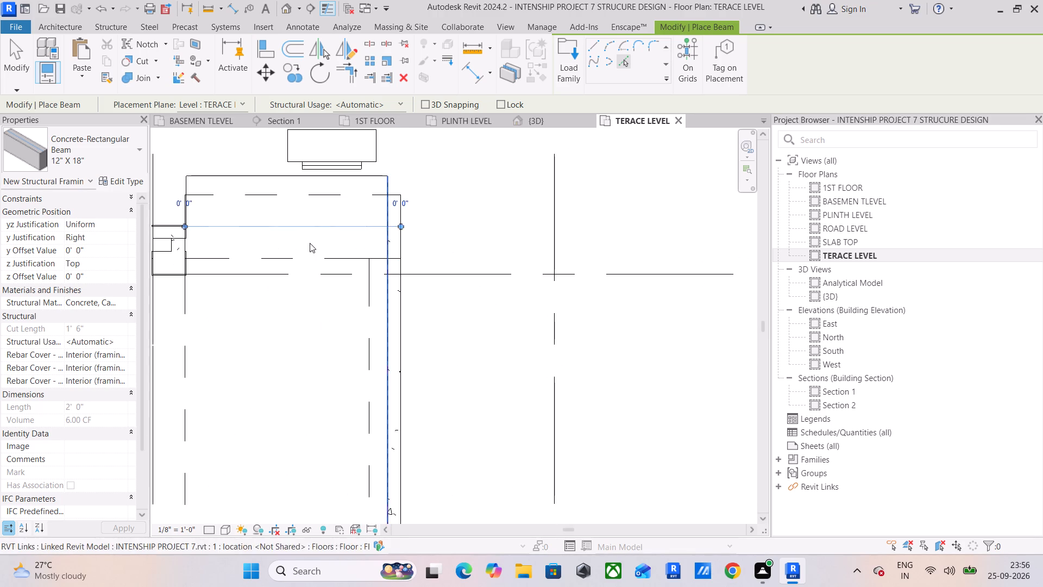
scroll(309, 243, "down", 4)
middle_click_drag(307, 246, 468, 269)
middle_click_drag(246, 272, 369, 297)
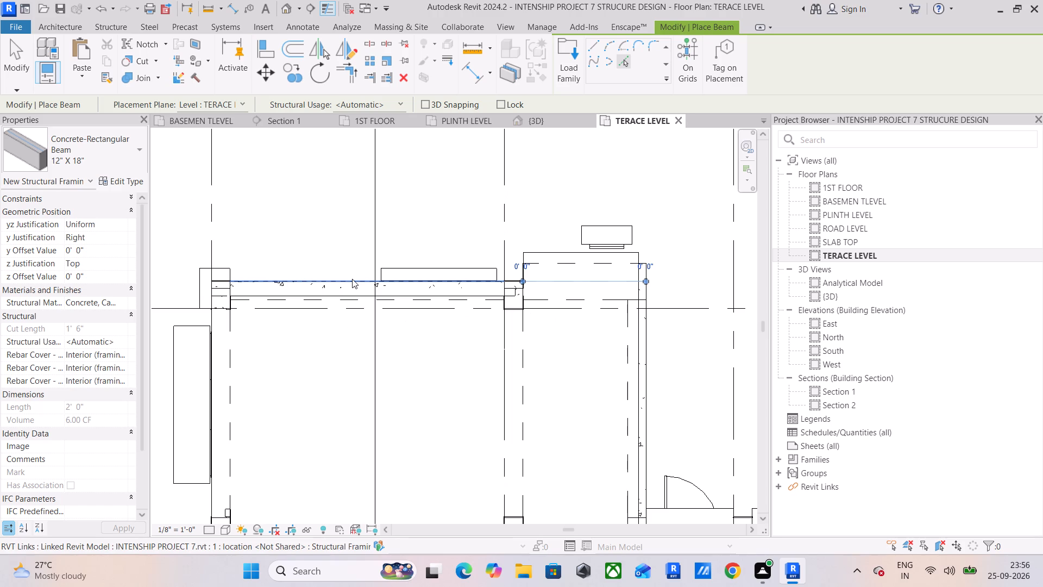
left_click(352, 279)
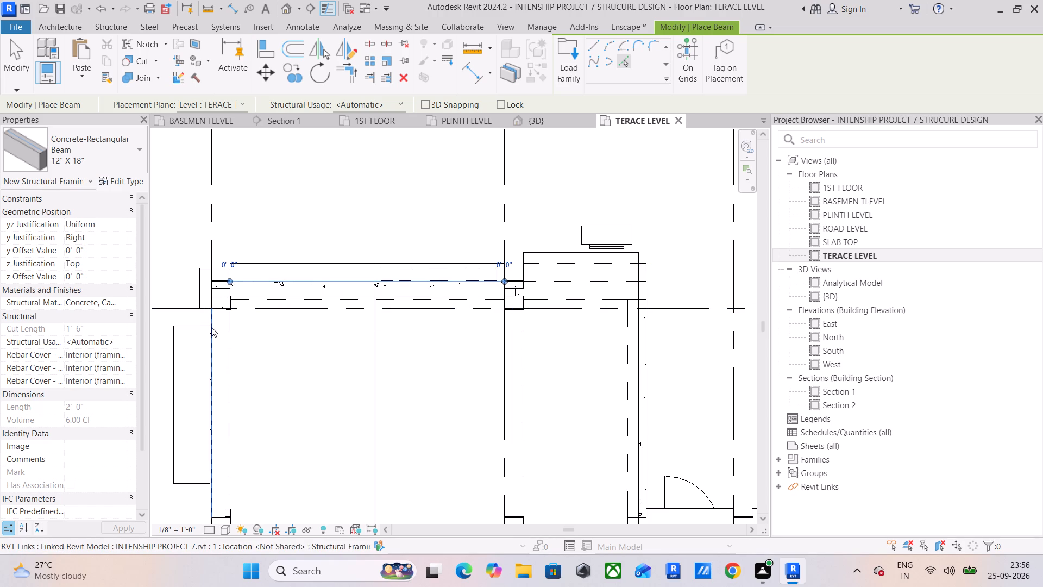
Place 12" X 18" beams by picking lines along the west edge, beside the northern room, the staircase and the pergola.
left_click(212, 317)
middle_click_drag(261, 360, 343, 258)
scroll(343, 258, "up", 1)
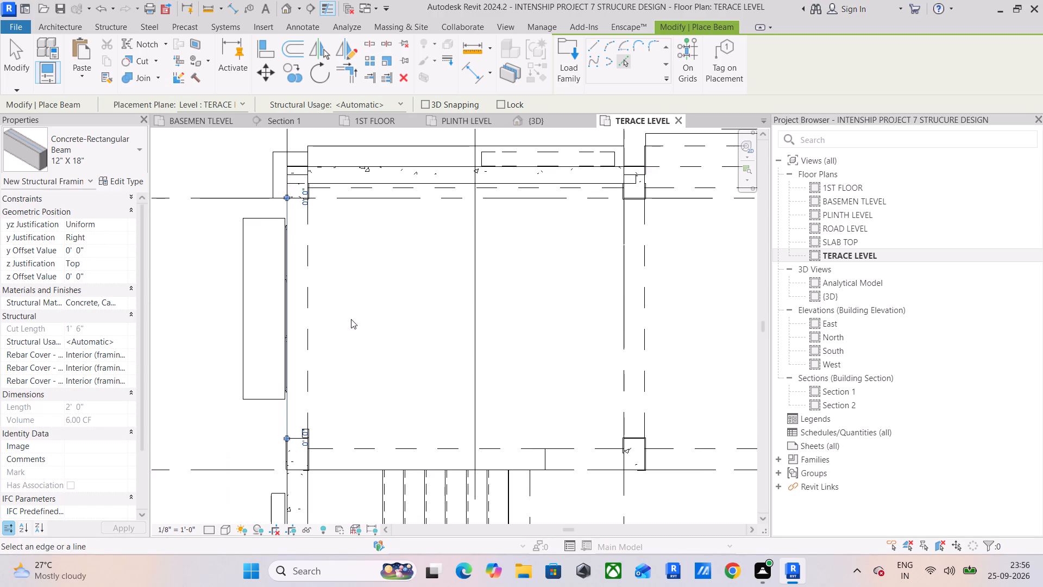
middle_click_drag(351, 319, 380, 201)
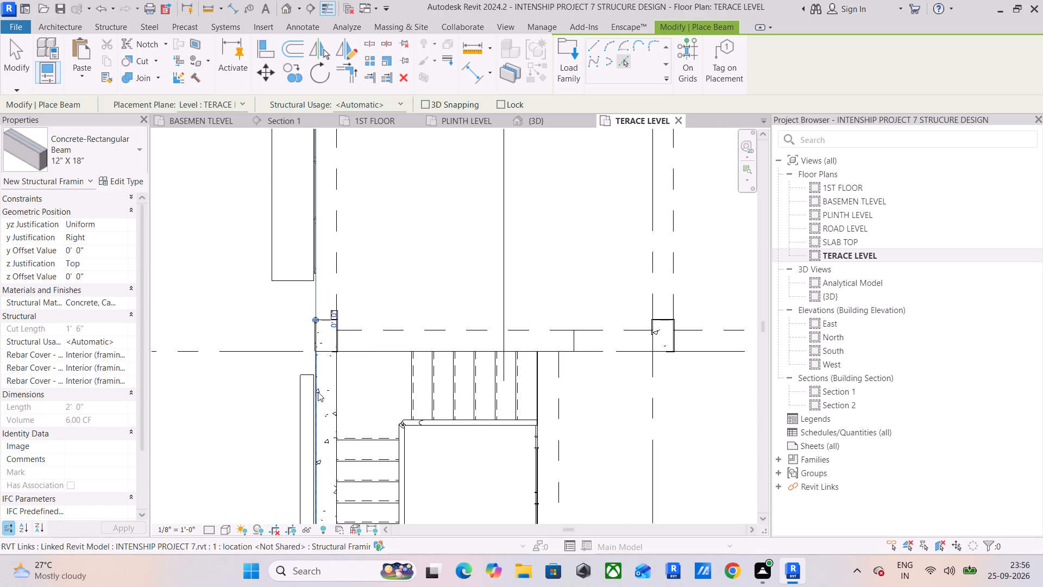
left_click(318, 392)
middle_click_drag(333, 400, 374, 225)
scroll(377, 303, "down", 5)
middle_click_drag(386, 345, 372, 197)
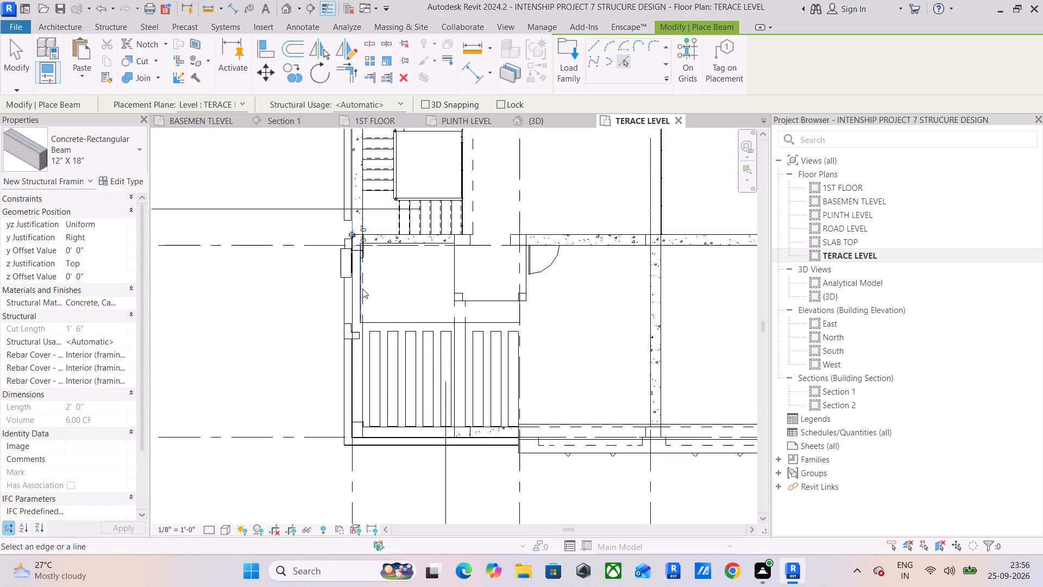
scroll(361, 290, "up", 5)
left_click(346, 291)
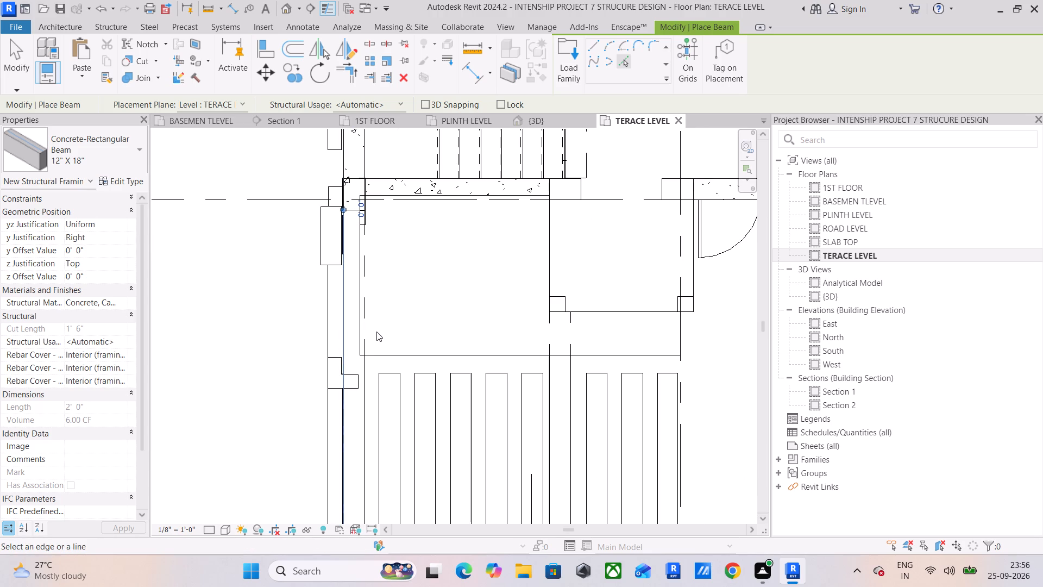
Place 12" X 18" beams by picking lines along the south edge on grid D, at the pergola bays and between grids 3 and 4.
middle_click_drag(378, 332, 376, 184)
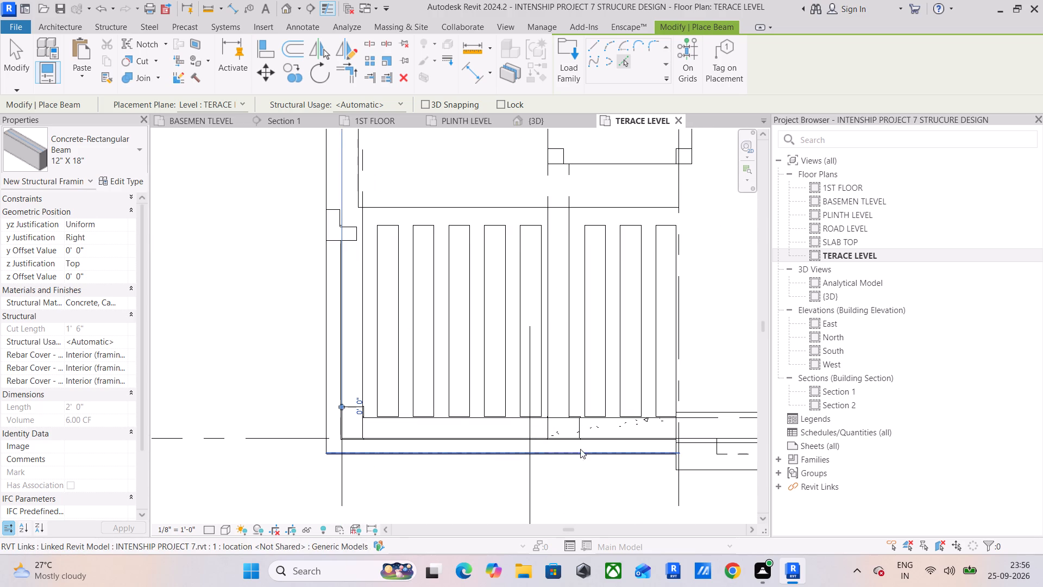
scroll(642, 434, "up", 5)
left_click(625, 438)
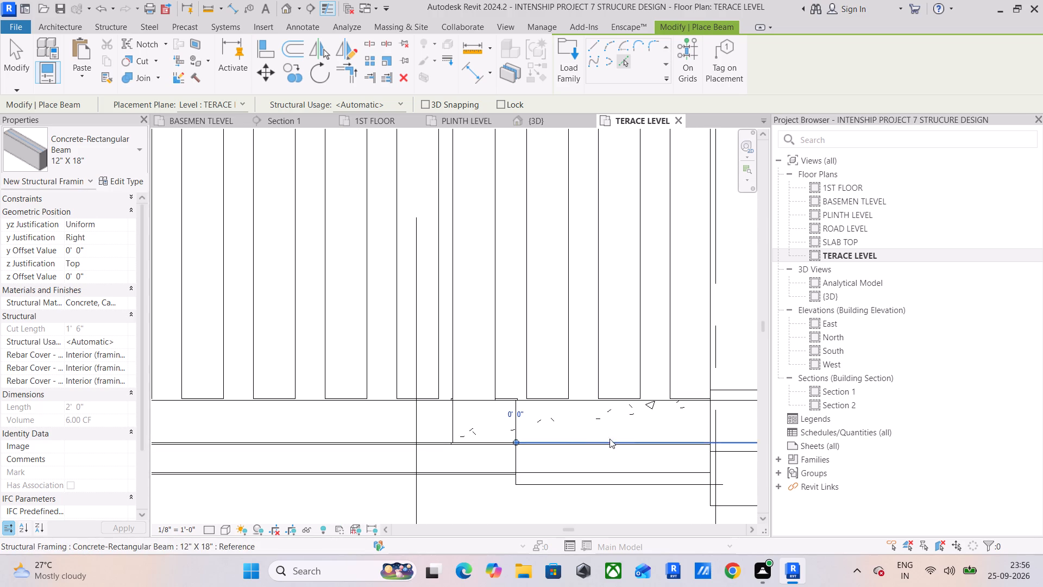
left_click(438, 440)
scroll(511, 408, "down", 4)
middle_click_drag(564, 404, 445, 402)
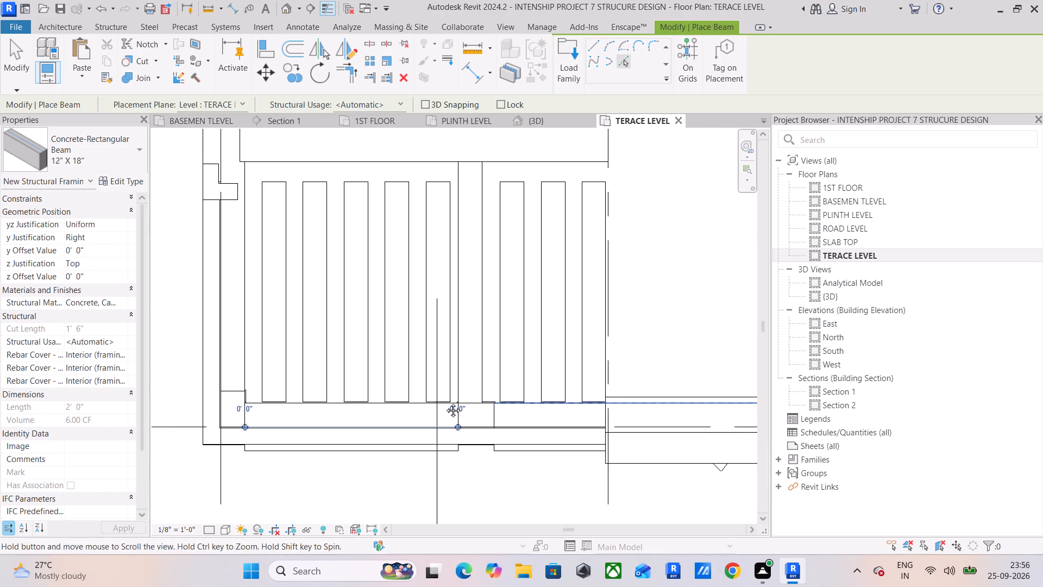
middle_click_drag(445, 402, 272, 371)
middle_click_drag(489, 395, 293, 364)
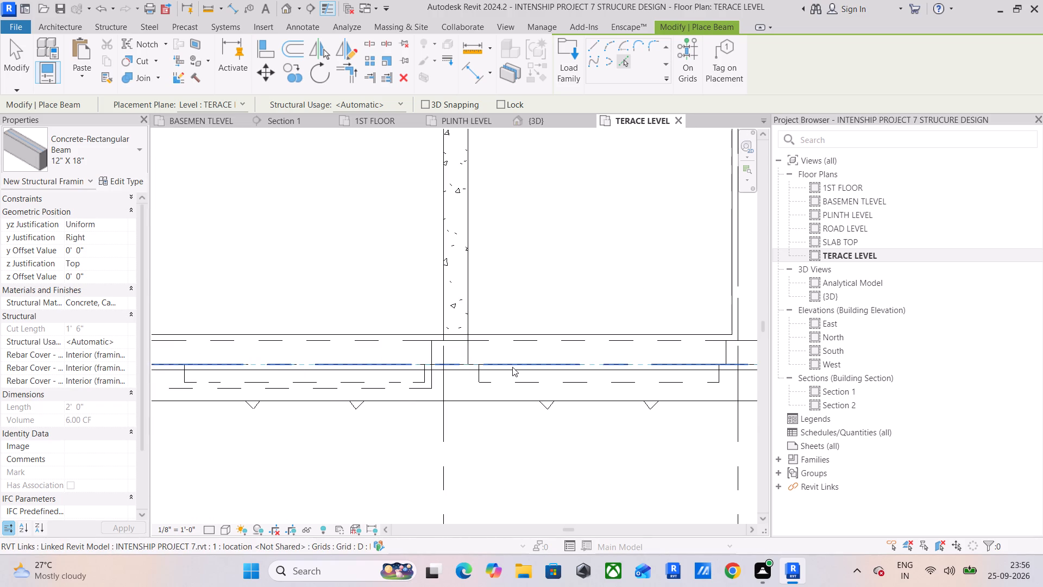
left_click(543, 366)
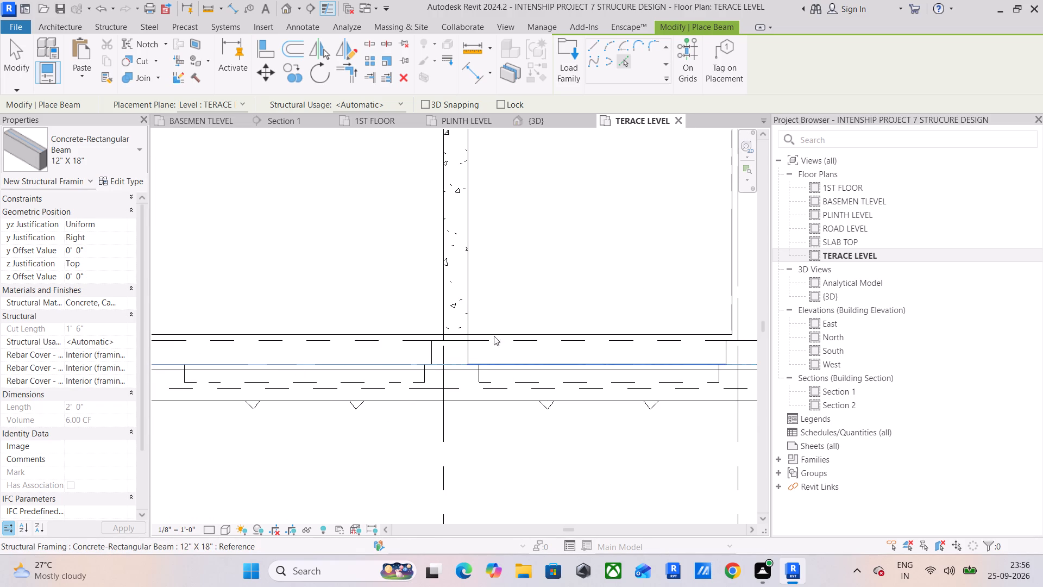
Place a 12" X 18" beam by picking grid line 4 along the east side of the southern room.
scroll(649, 352, "down", 4)
middle_click_drag(648, 357, 409, 365)
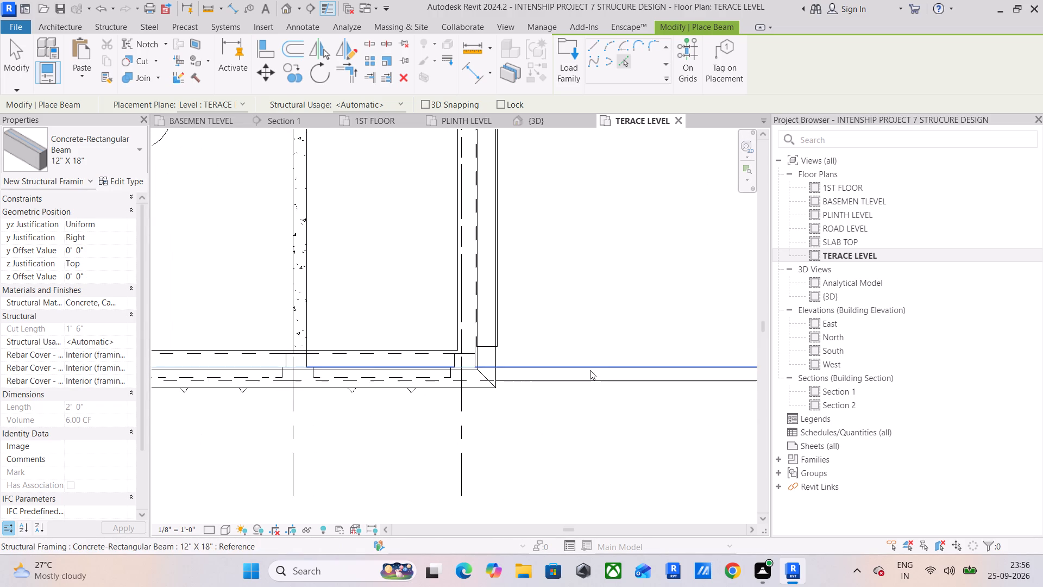
middle_click_drag(583, 374, 434, 408)
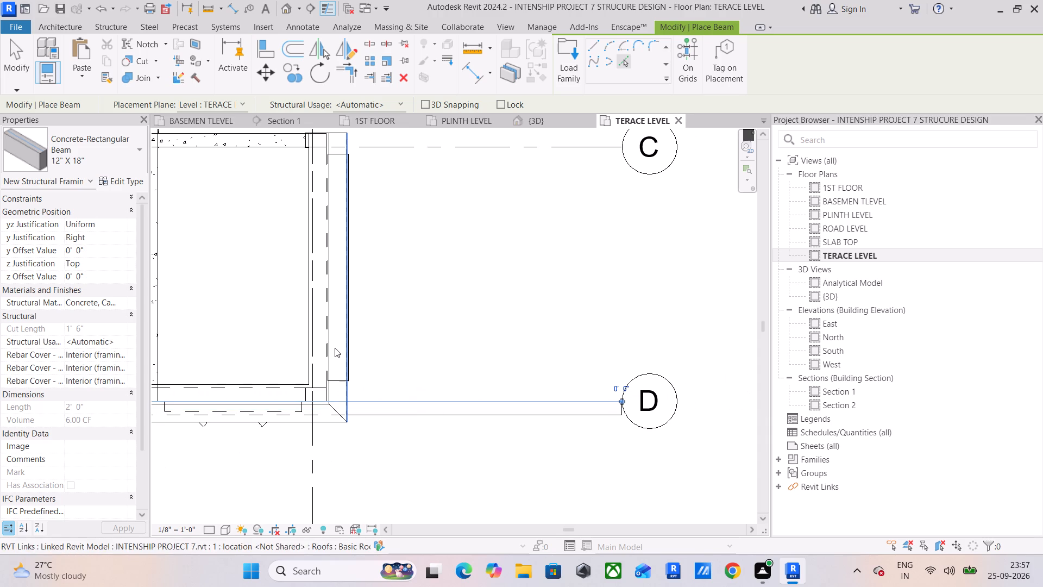
middle_click_drag(337, 361, 360, 452)
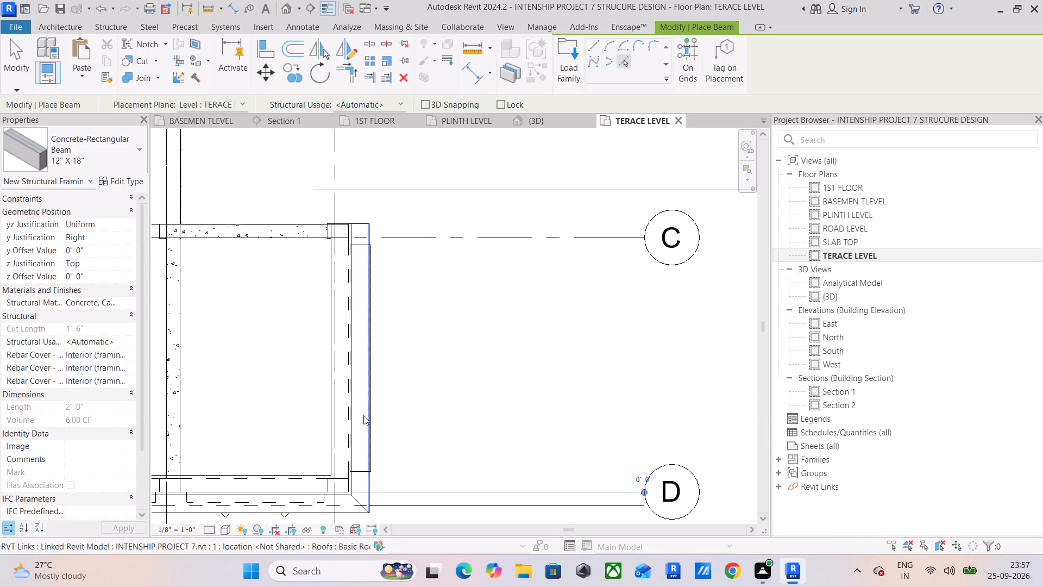
scroll(342, 247, "up", 6)
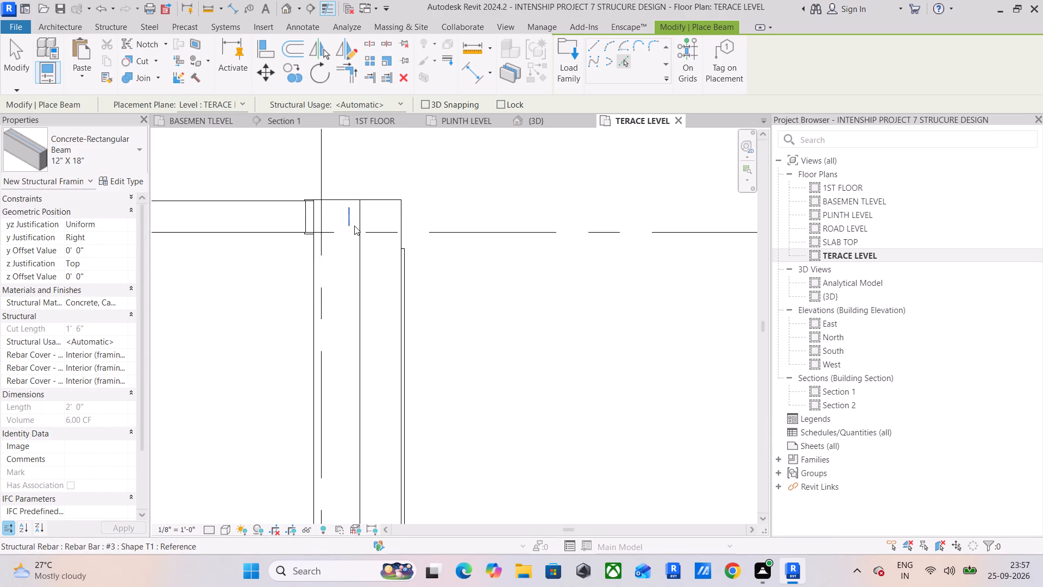
scroll(354, 226, "up", 3)
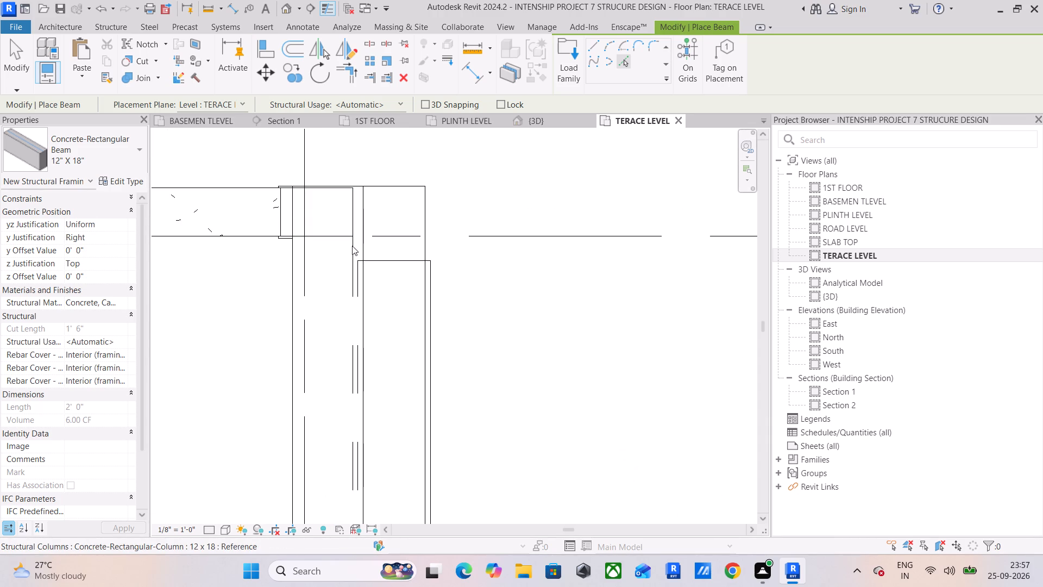
left_click(306, 283)
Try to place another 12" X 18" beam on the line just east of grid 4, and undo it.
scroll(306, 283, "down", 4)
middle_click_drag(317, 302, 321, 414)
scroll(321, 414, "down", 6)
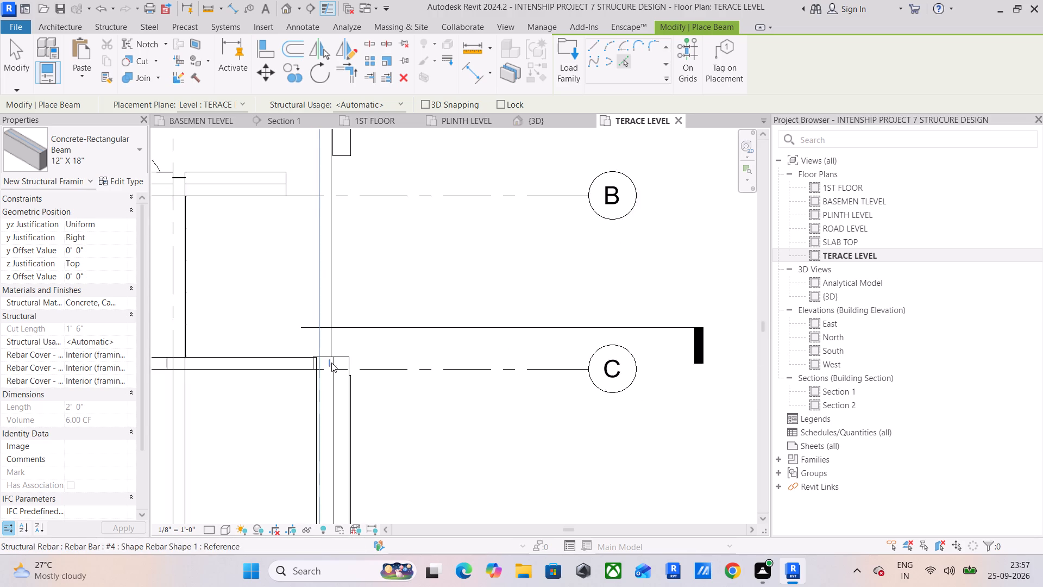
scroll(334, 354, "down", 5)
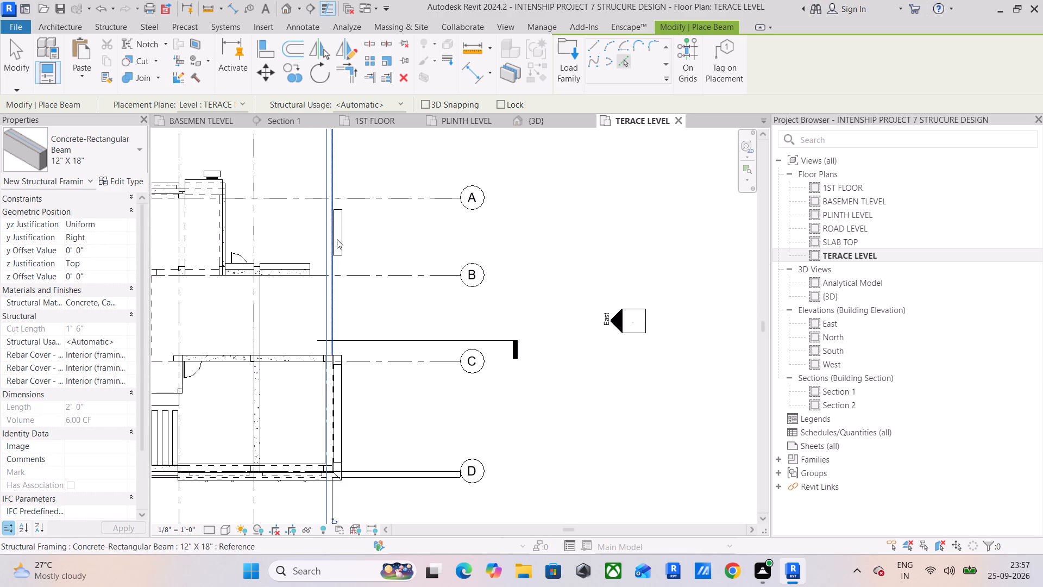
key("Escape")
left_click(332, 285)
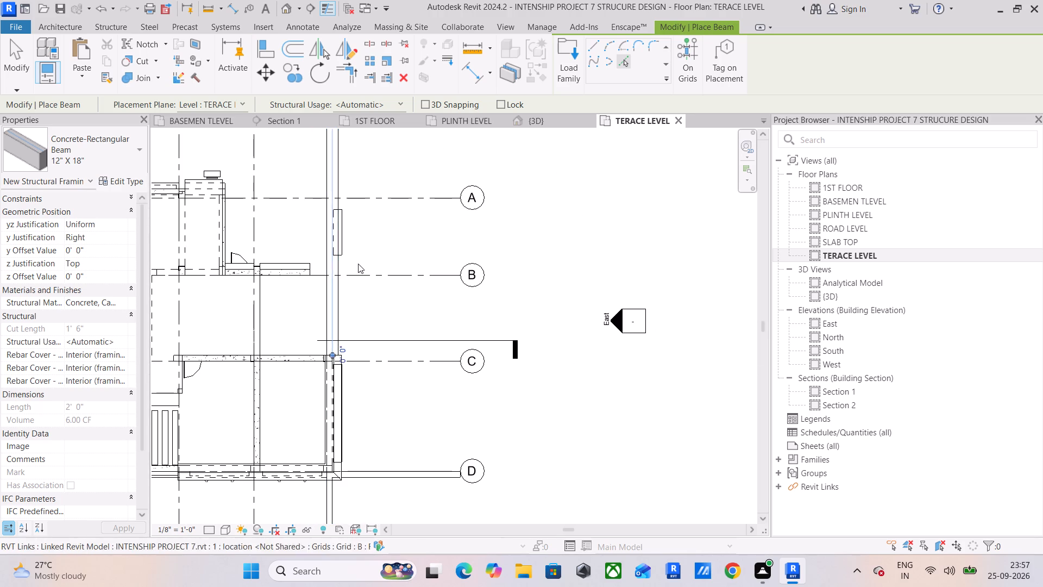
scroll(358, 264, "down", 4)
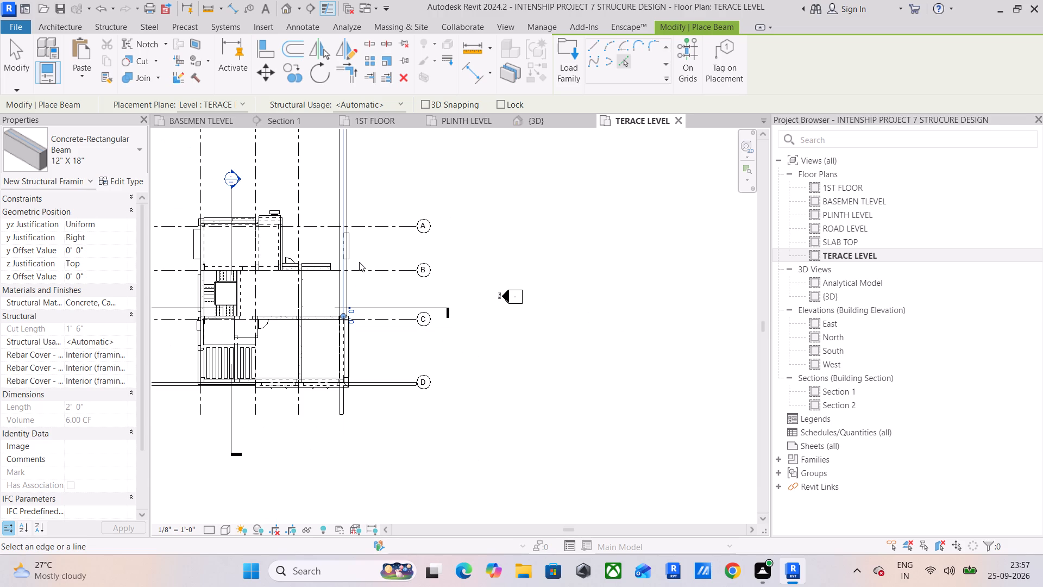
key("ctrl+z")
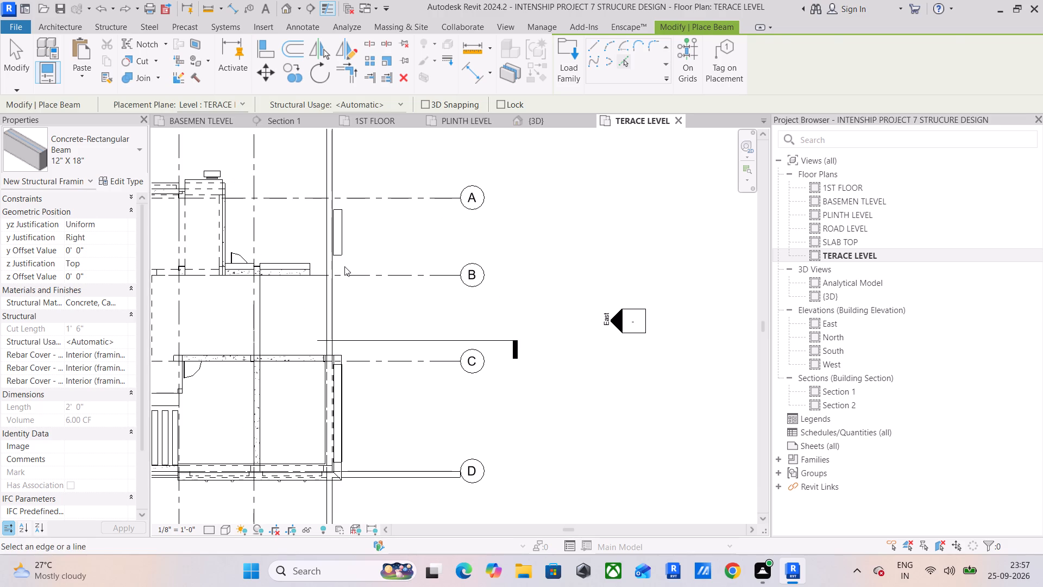
Shorten the overlong beam on grid 4 by moving its north end to grid C at the corner column.
key("Escape")
key("Escape")
key("Escape")
left_click(325, 283)
scroll(347, 260, "down", 5)
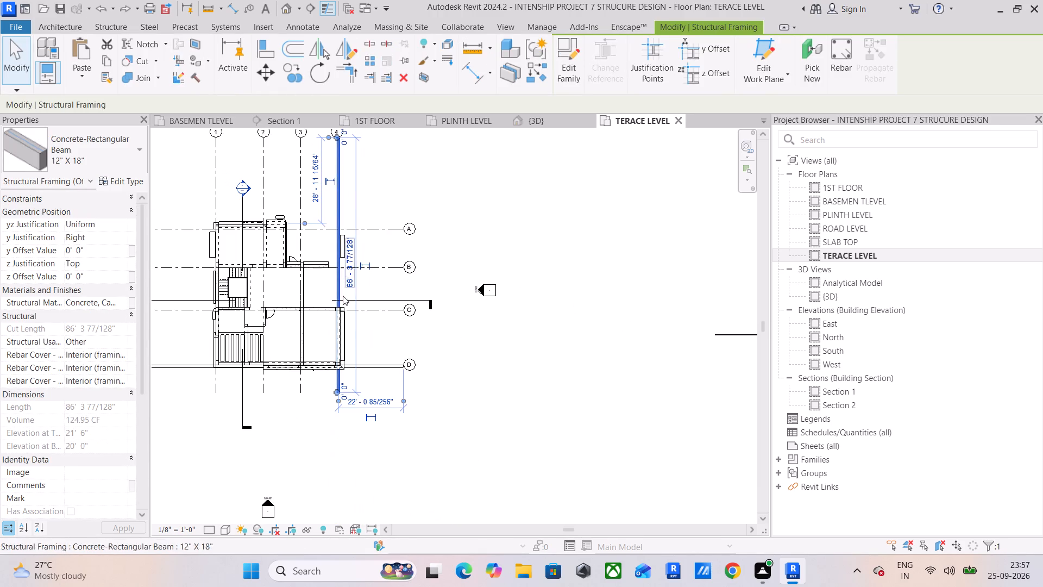
left_click_drag(334, 139, 337, 217)
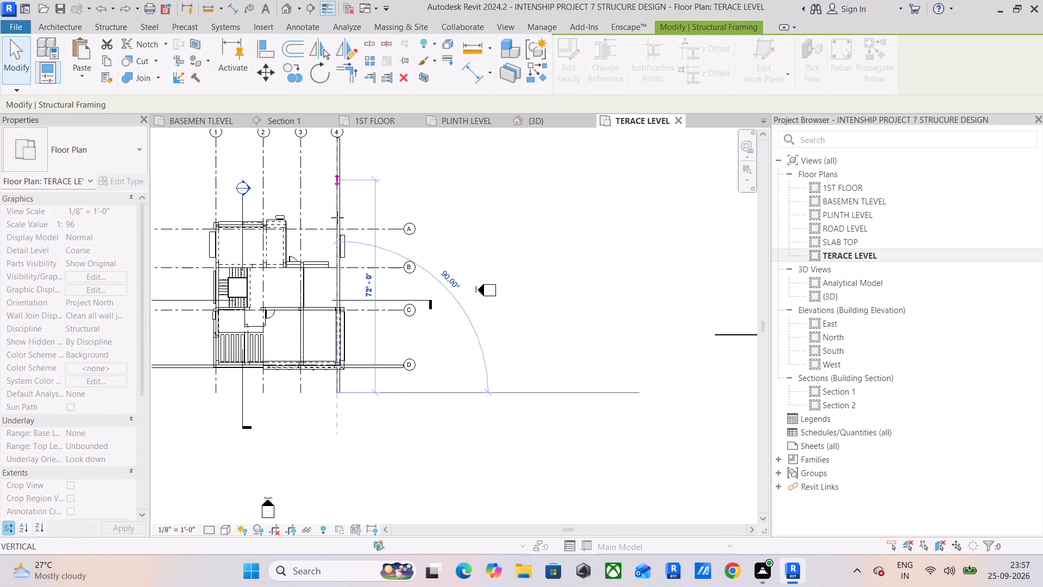
left_click_drag(337, 217, 334, 323)
scroll(334, 323, "up", 12)
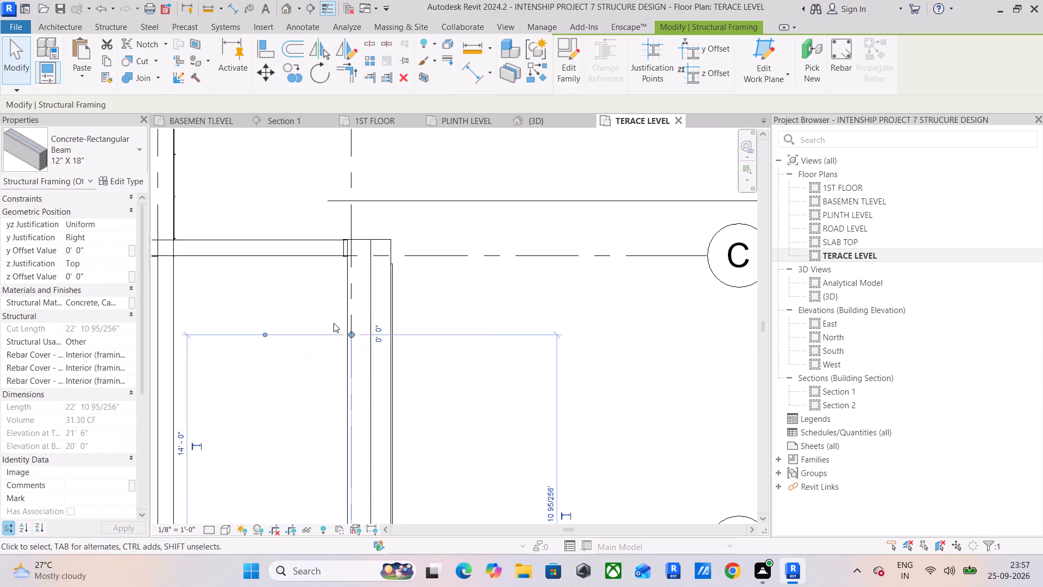
scroll(334, 323, "up", 6)
left_click_drag(372, 348, 367, 185)
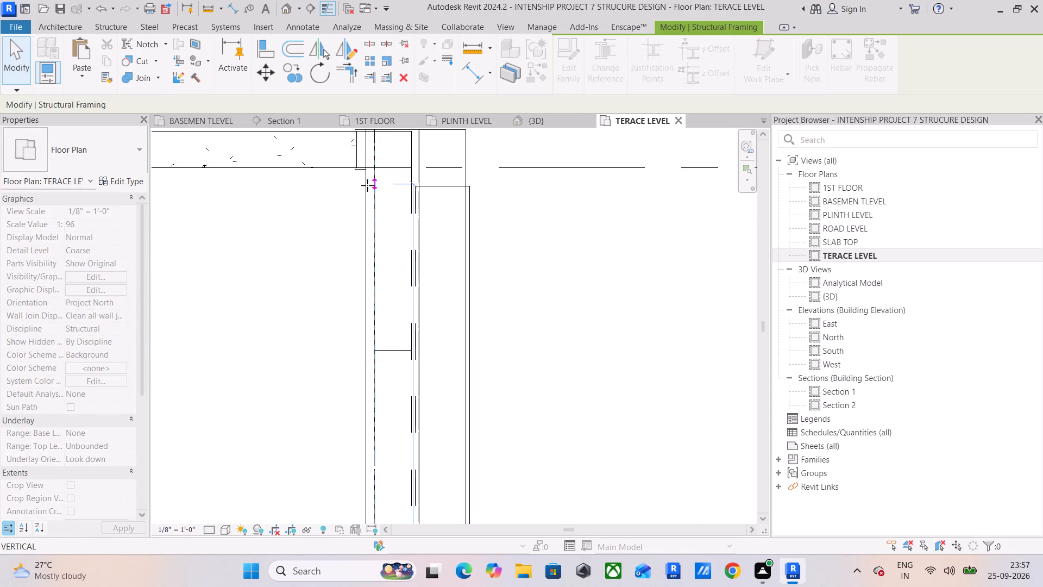
left_click_drag(367, 185, 367, 172)
middle_click_drag(326, 189, 326, 193)
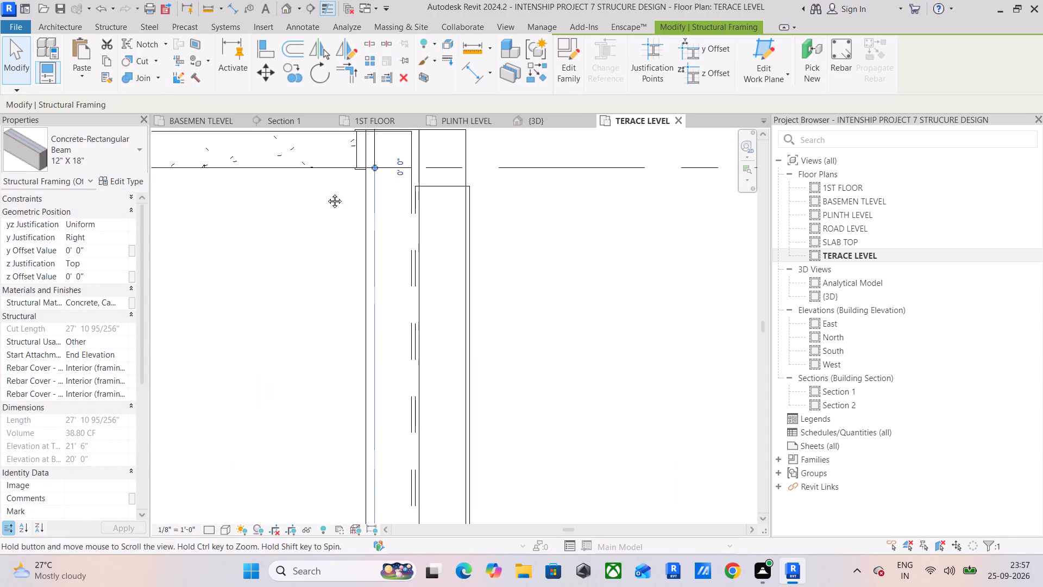
middle_click_drag(326, 193, 375, 309)
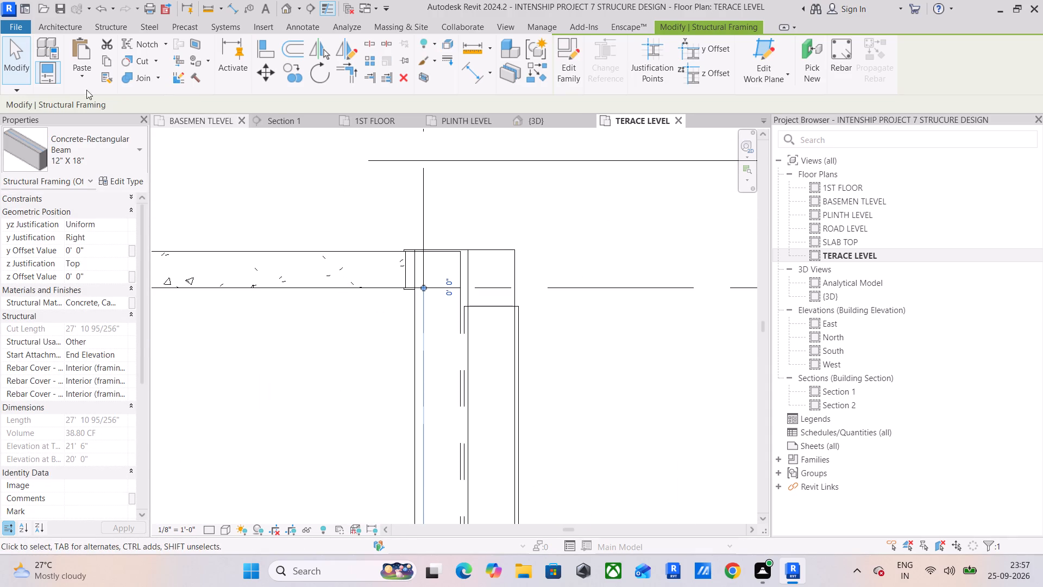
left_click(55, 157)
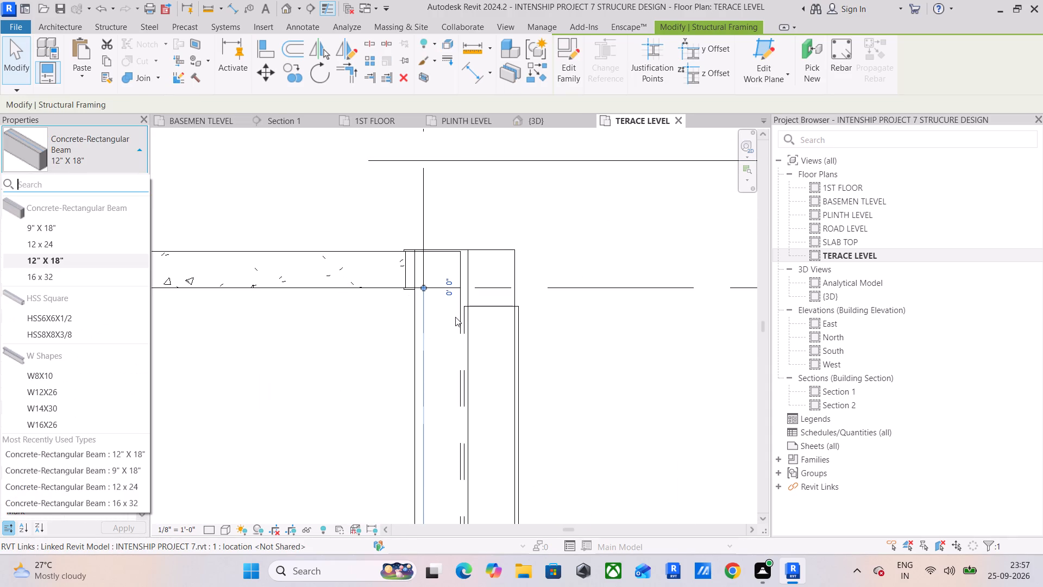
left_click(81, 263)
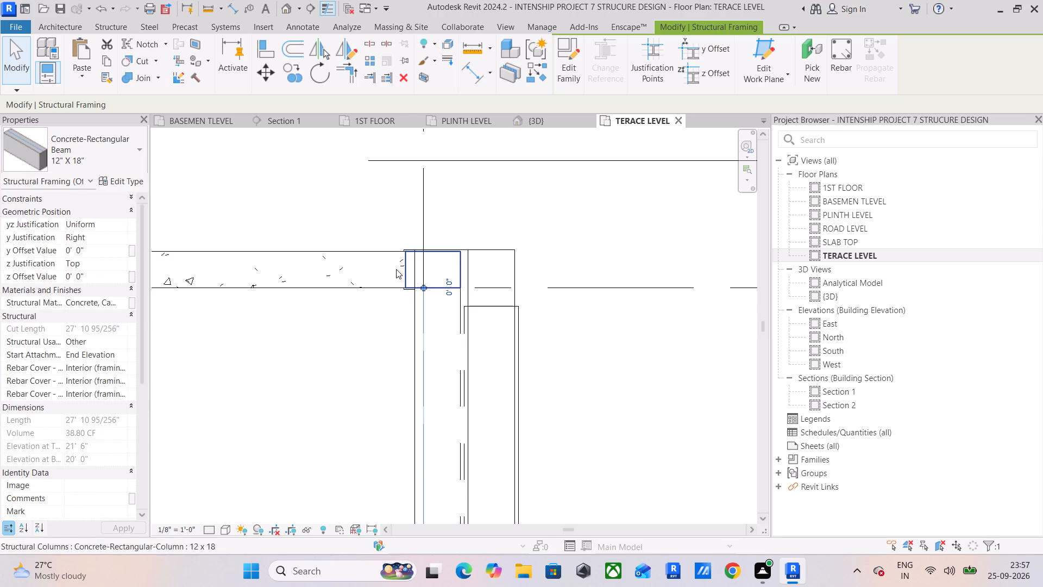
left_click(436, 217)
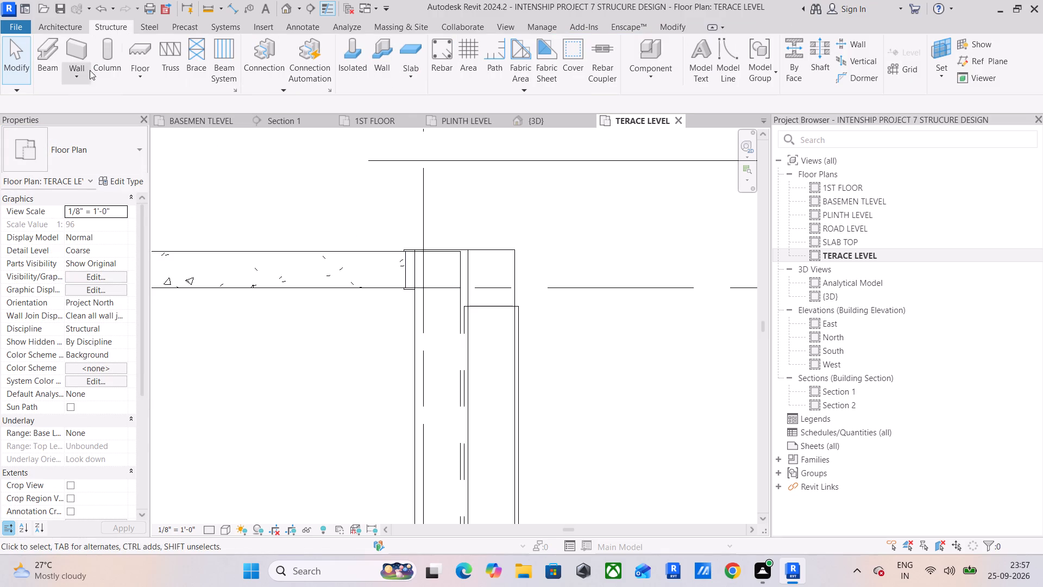
Place 12" X 18" beams by picking the grid C wall edge in the two bays between grids 2 and 4.
left_click(48, 70)
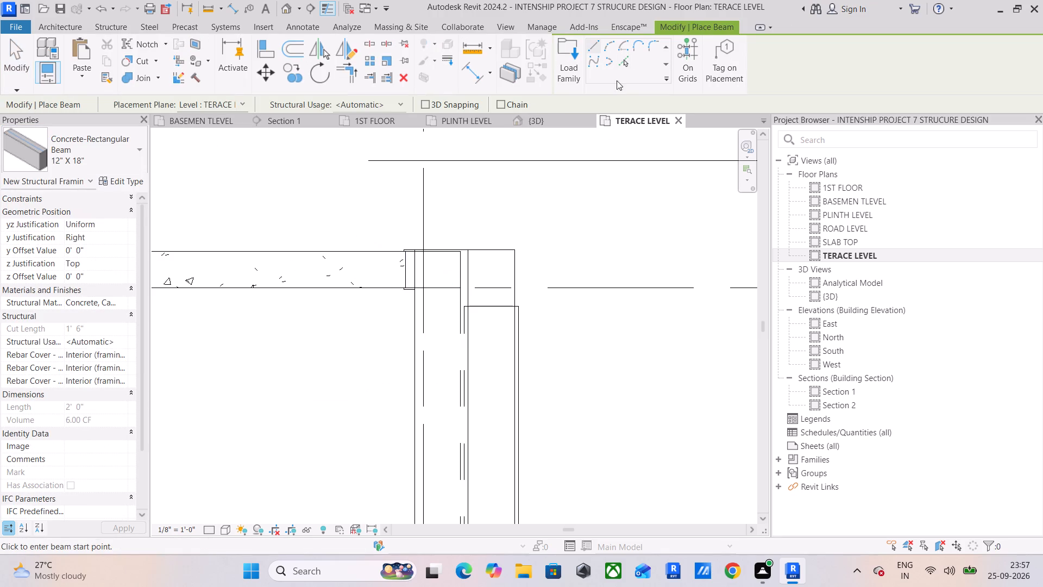
left_click(620, 62)
left_click(354, 288)
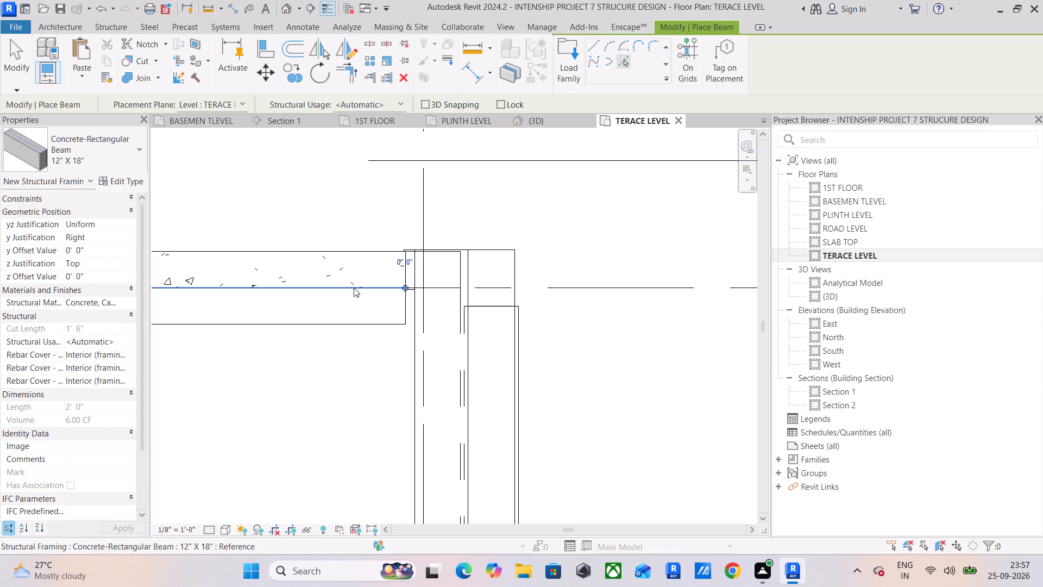
scroll(354, 289, "down", 5)
middle_click_drag(348, 304, 617, 305)
left_click(343, 288)
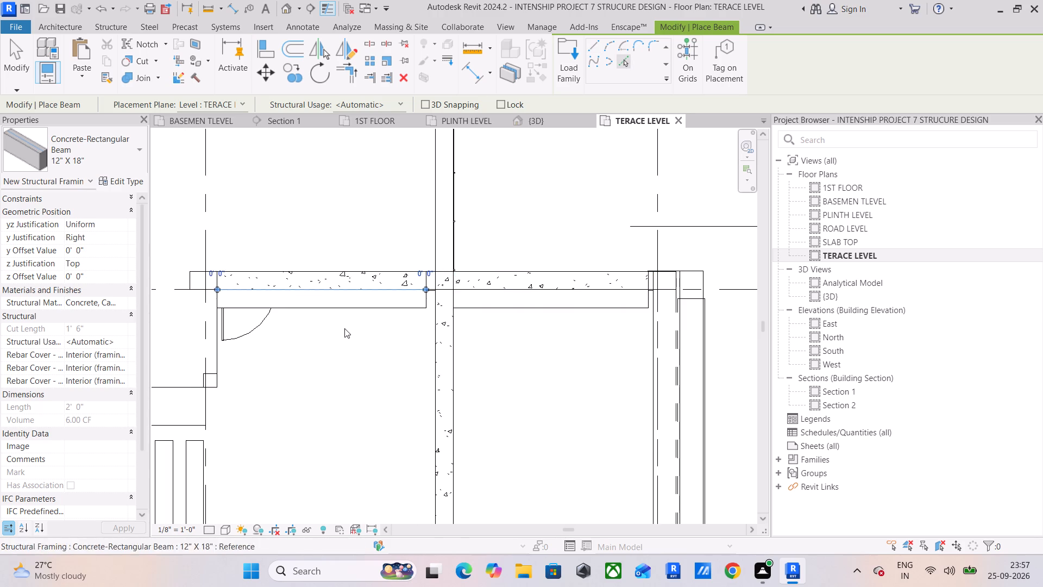
Place a 12" X 18" beam by picking grid line C along the wall south of the staircase, and end beam placement.
middle_click_drag(343, 342, 448, 368)
middle_click_drag(237, 323, 315, 324)
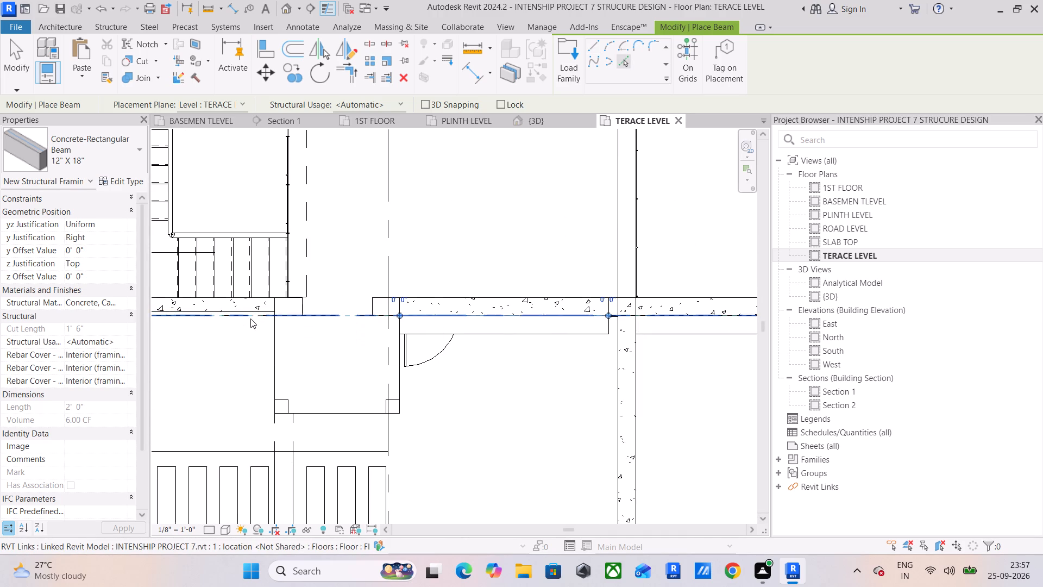
middle_click_drag(256, 319, 366, 358)
scroll(290, 352, "up", 3)
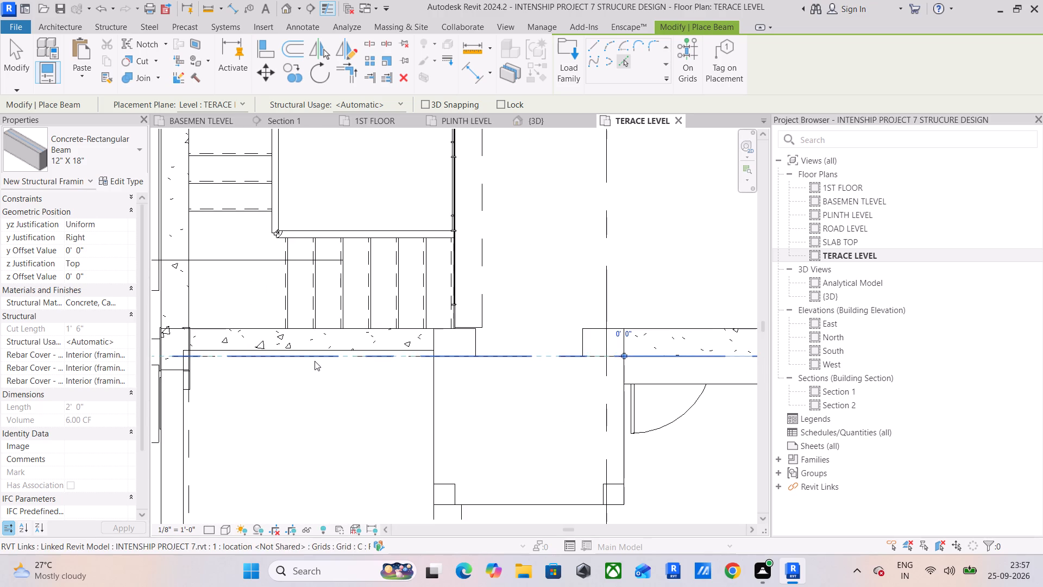
left_click(315, 361)
scroll(354, 399, "down", 4)
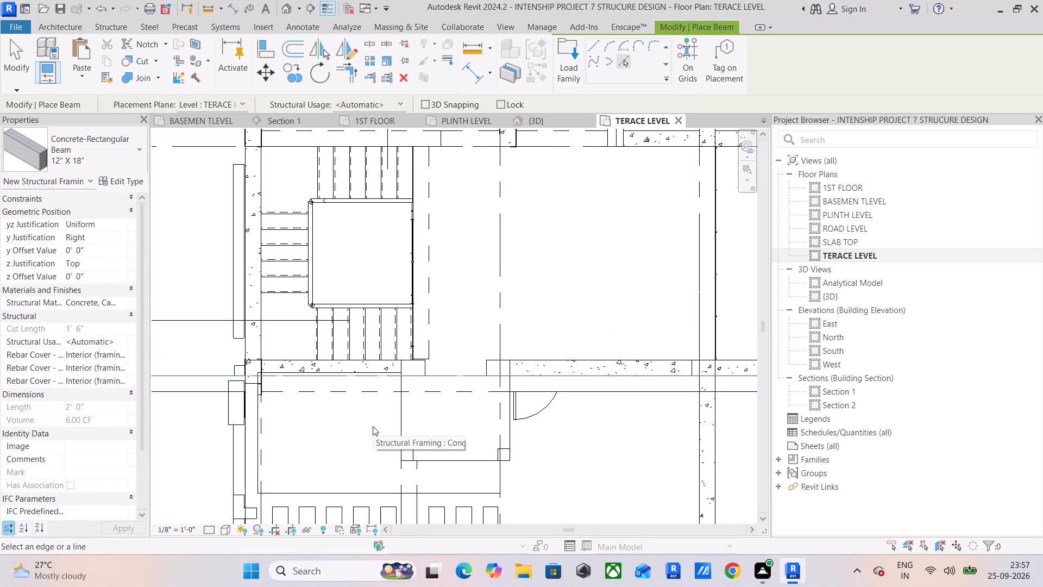
key("Escape")
key("Escape")
key("Escape")
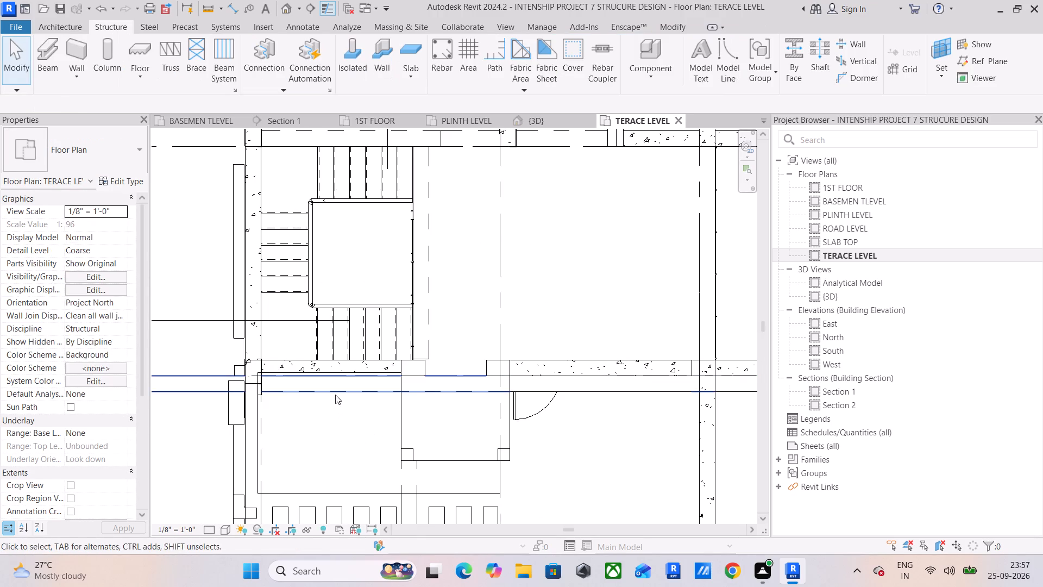
Shorten the overlong beam on grid C by moving its west end to the inner face of the column at grid 1.
left_click(335, 395)
middle_click_drag(296, 384, 449, 377)
scroll(449, 377, "down", 9)
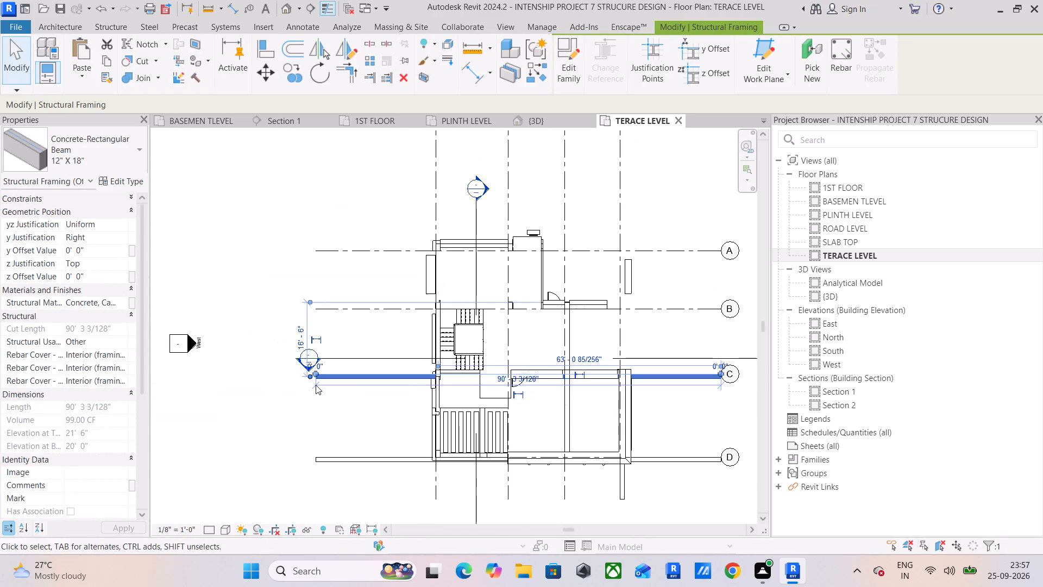
left_click_drag(315, 374, 435, 379)
scroll(436, 379, "up", 11)
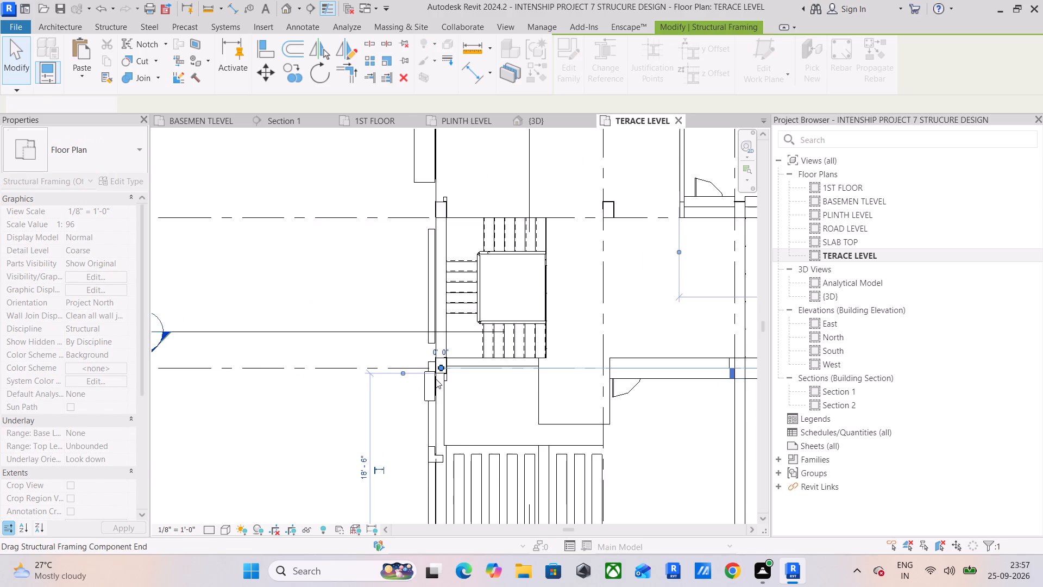
scroll(436, 379, "up", 1)
middle_click_drag(436, 379, 317, 394)
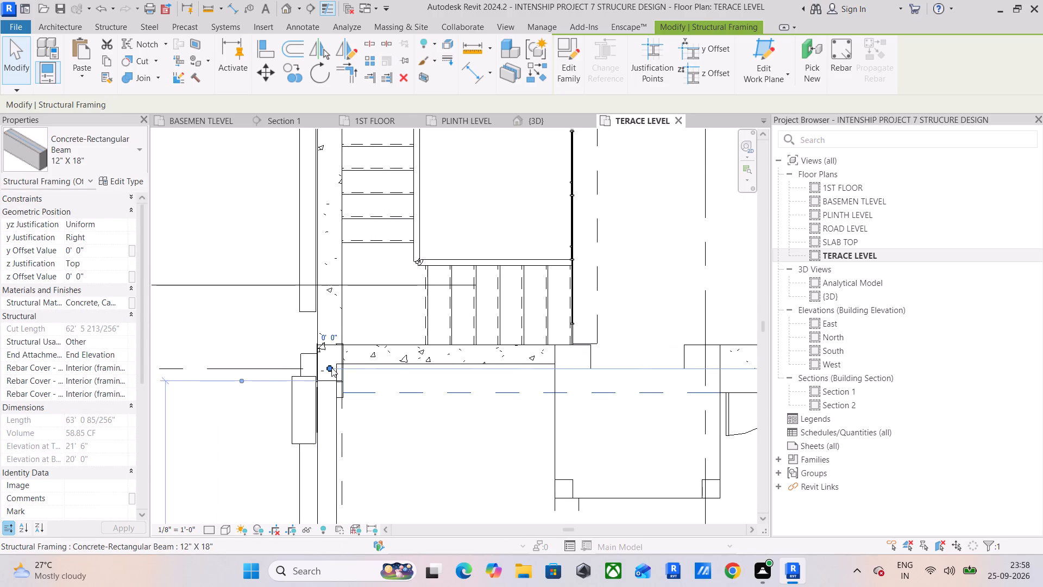
left_click_drag(331, 367, 338, 369)
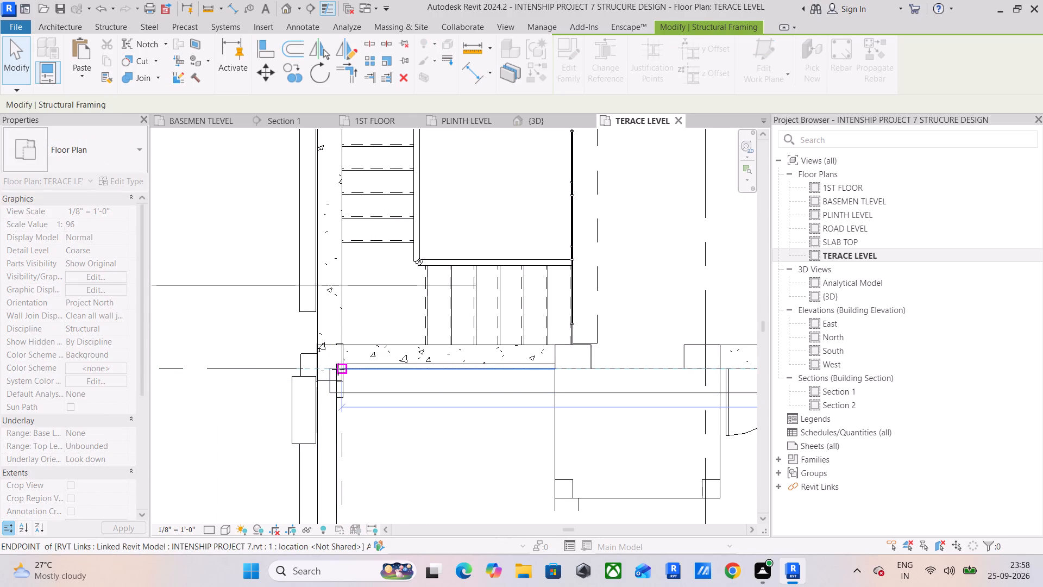
left_click_drag(338, 369, 337, 371)
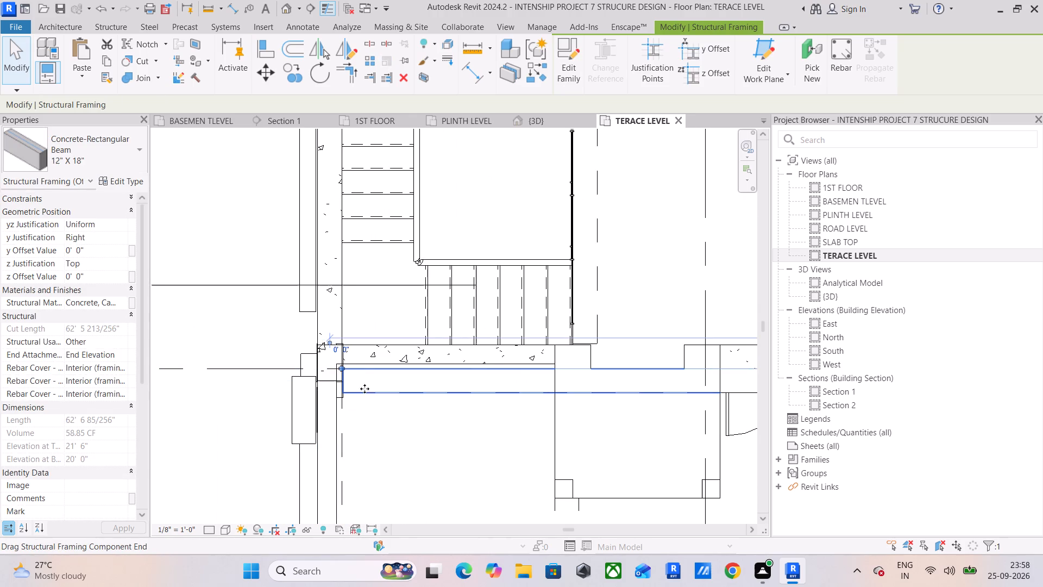
Align the north edge of the long grid C beam with the south edge of the linked staircase.
scroll(372, 373, "up", 5)
scroll(319, 377, "up", 5)
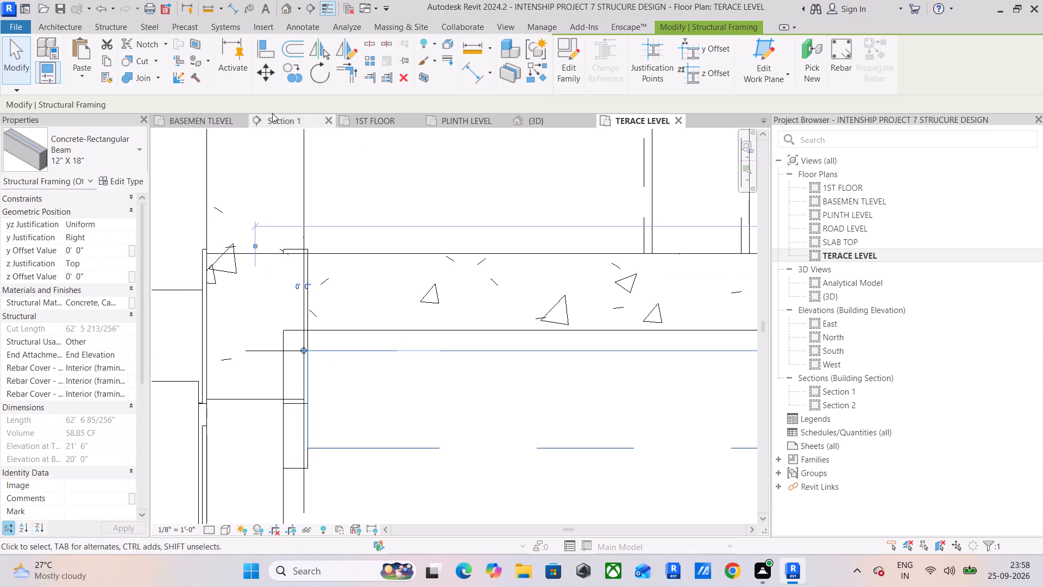
left_click(264, 45)
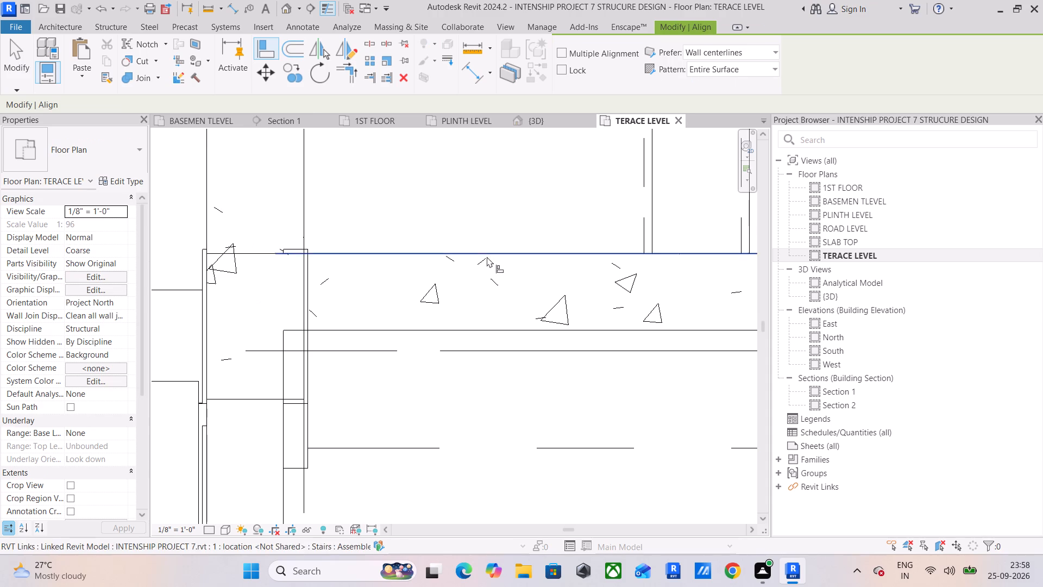
left_click(488, 254)
left_click(500, 346)
scroll(525, 386, "down", 4)
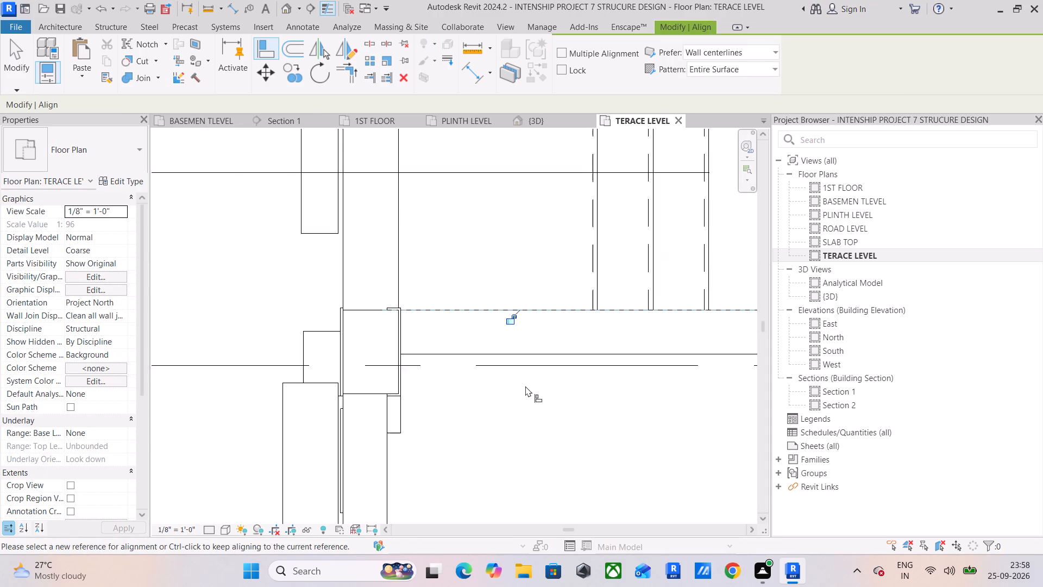
Align the south edge of the grid C beam between grids 2 and 3 with the south face of the grid 3 column.
middle_click_drag(532, 386, 98, 402)
scroll(432, 389, "down", 4)
middle_click_drag(566, 377, 119, 370)
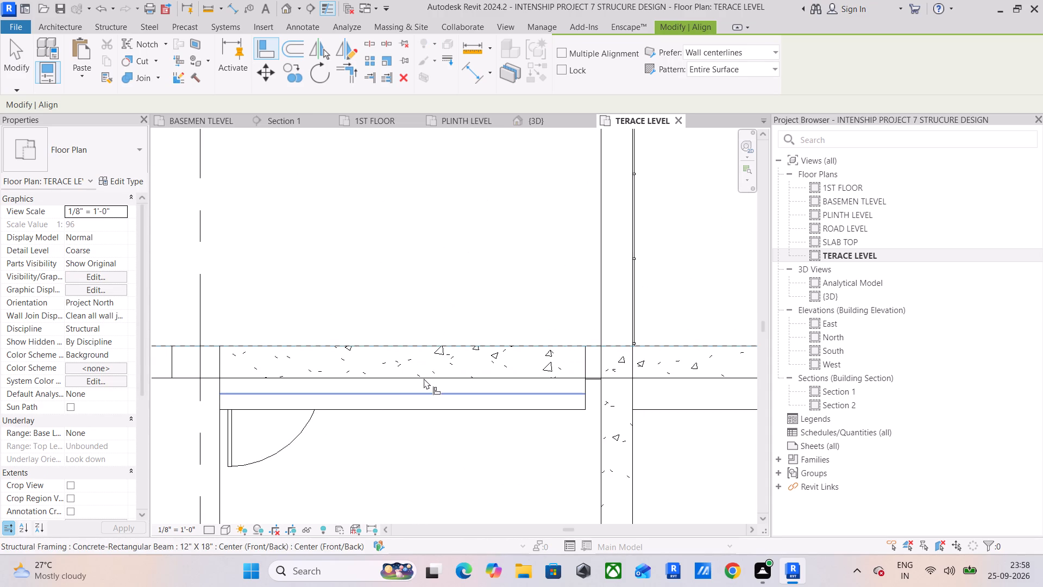
left_click(351, 412)
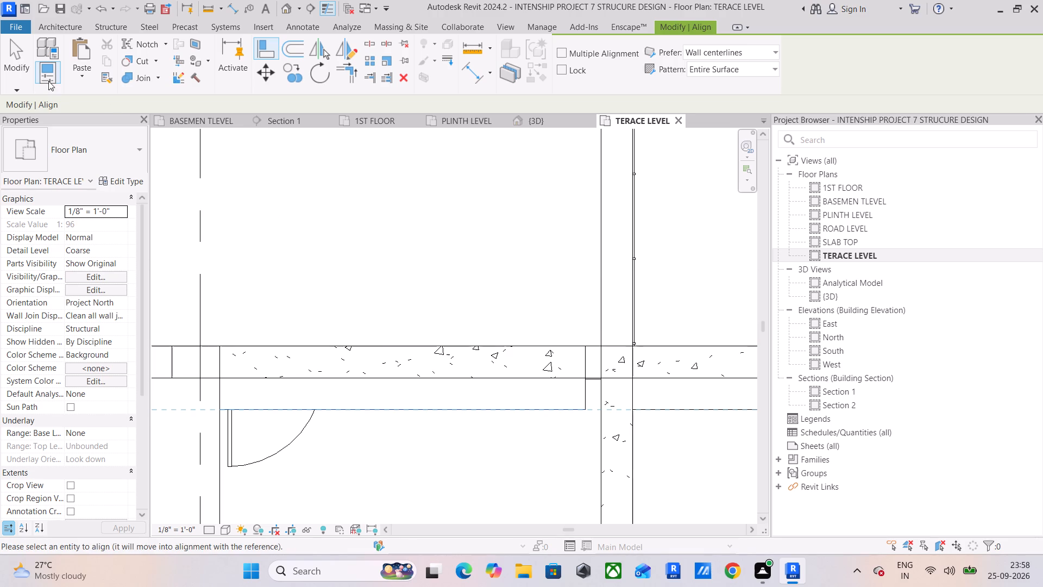
left_click(466, 440)
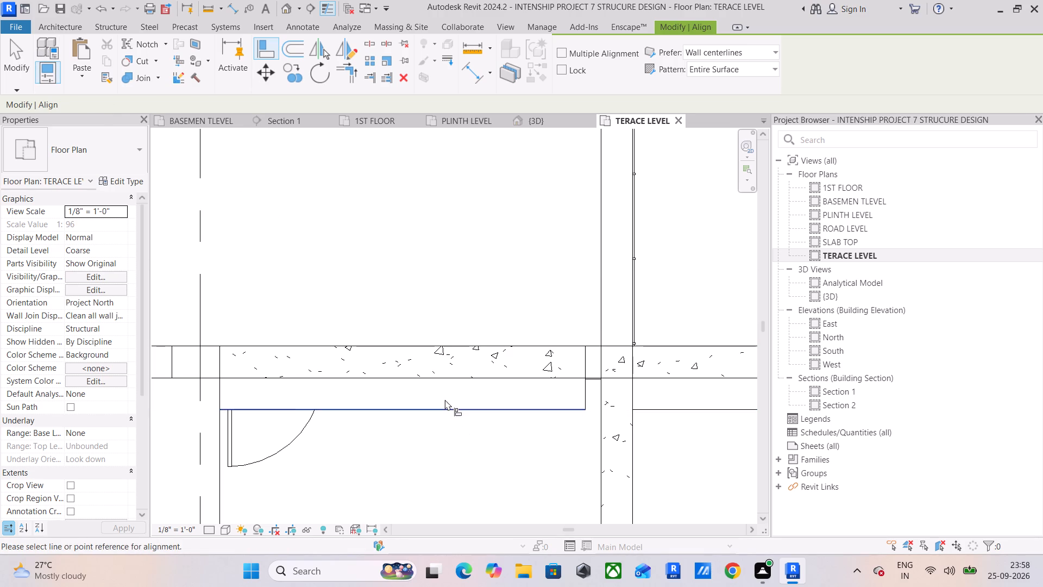
scroll(425, 369, "up", 4)
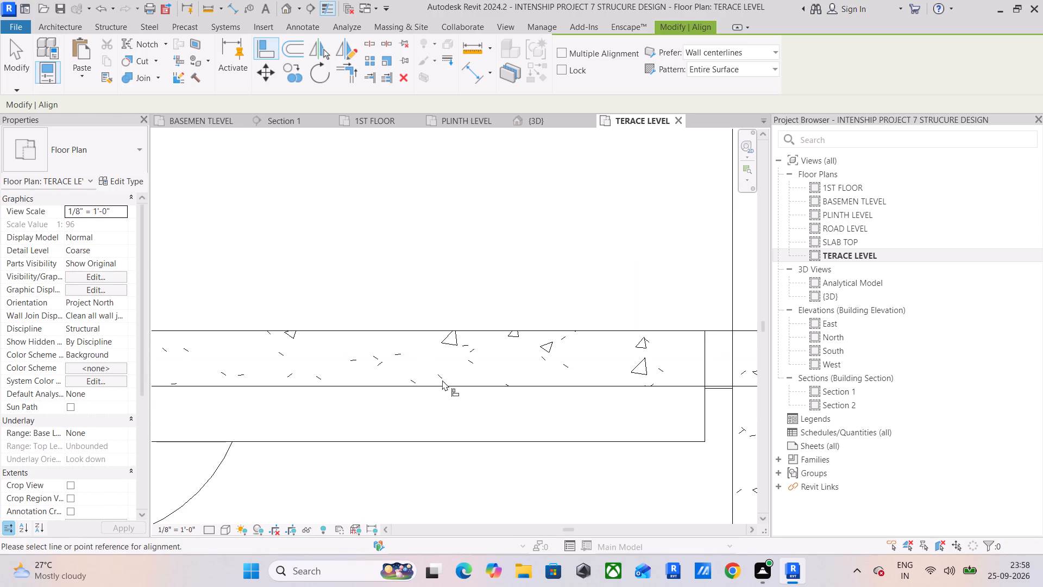
scroll(443, 376, "down", 6)
scroll(568, 376, "up", 11)
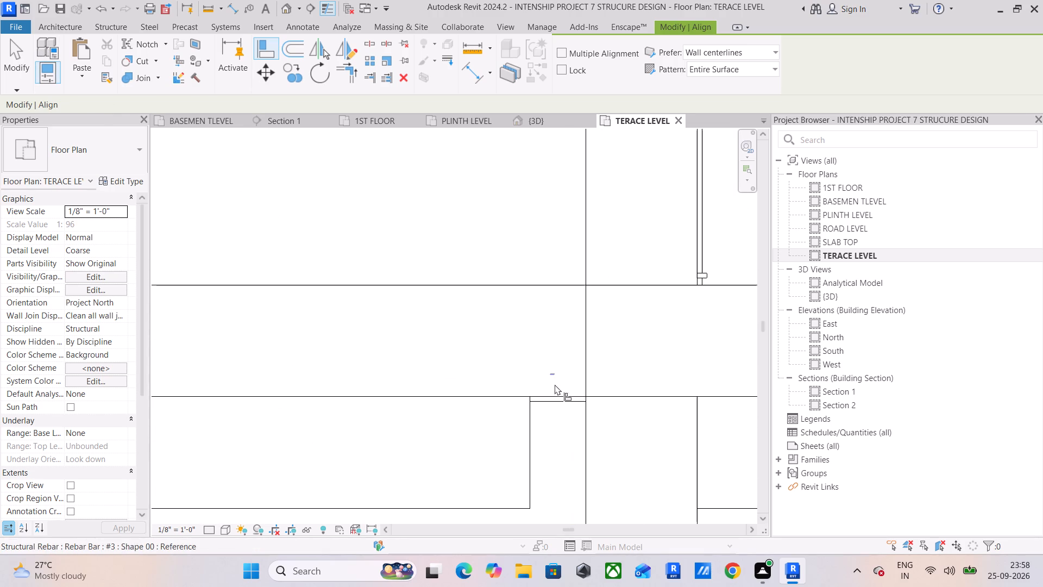
left_click(565, 403)
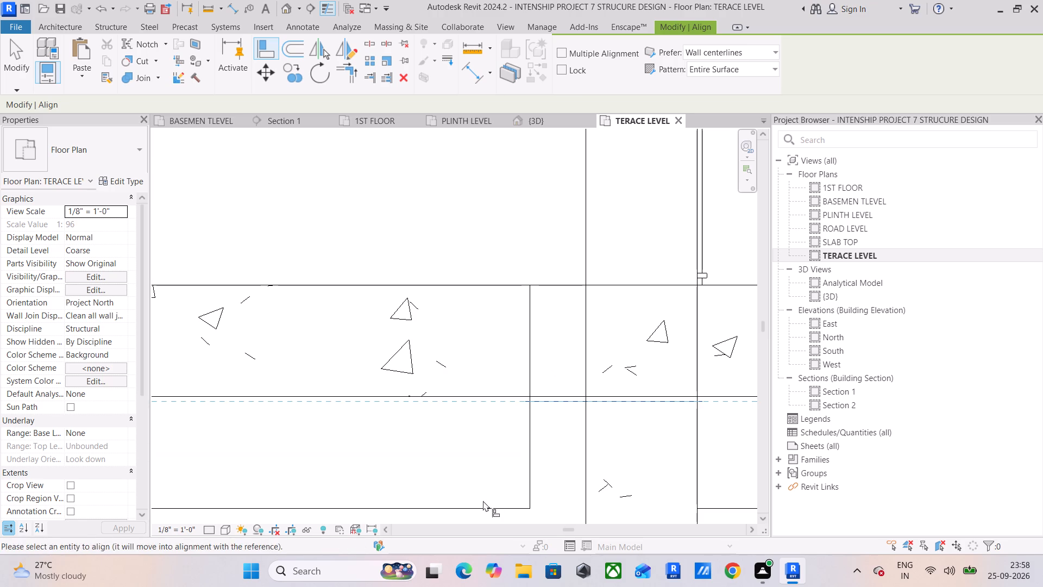
left_click(483, 505)
Align the south edge of the grid C beam between grids 3 and 4 with the south face of the grid 3 column.
scroll(479, 463, "down", 6)
middle_click_drag(556, 460, 266, 418)
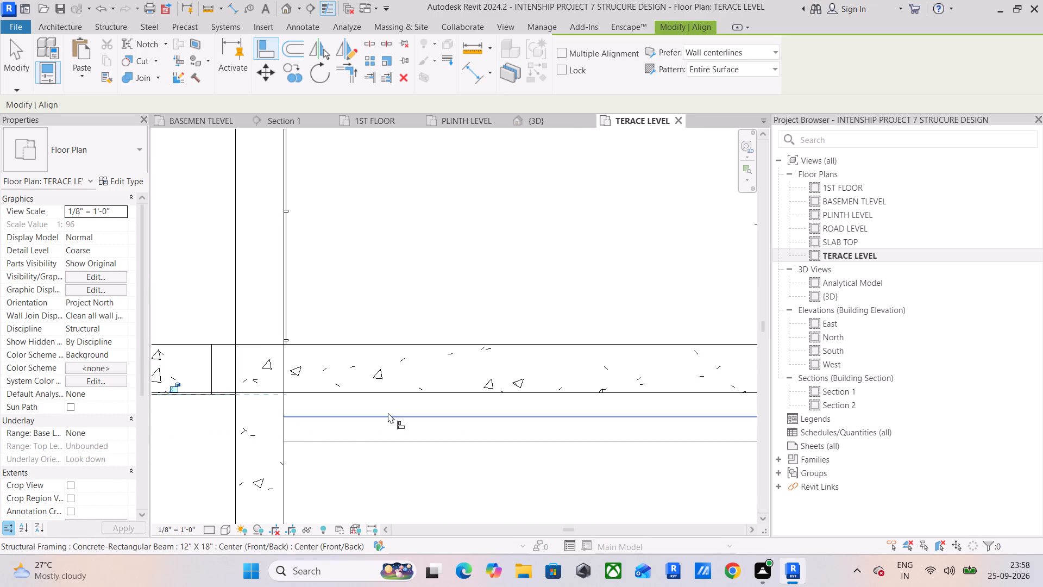
scroll(200, 386, "up", 5)
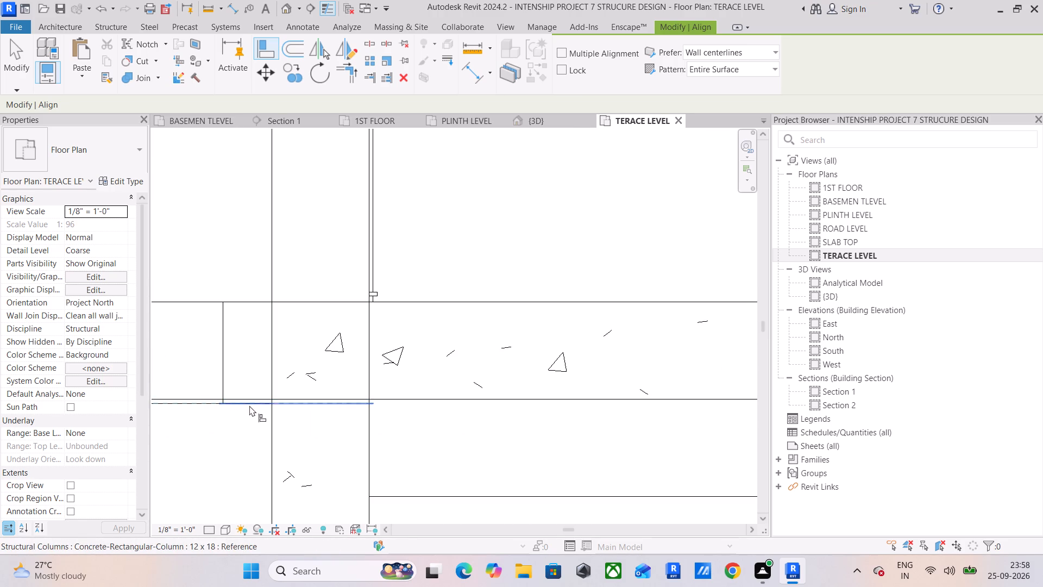
scroll(254, 410, "up", 4)
left_click(255, 403)
scroll(416, 408, "down", 4)
middle_click_drag(443, 408, 331, 313)
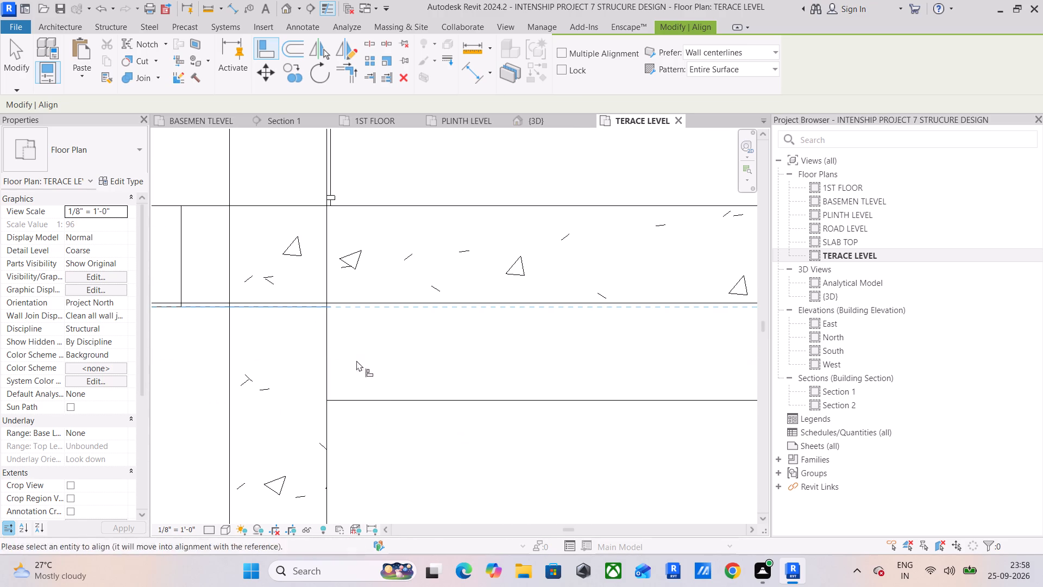
left_click(397, 400)
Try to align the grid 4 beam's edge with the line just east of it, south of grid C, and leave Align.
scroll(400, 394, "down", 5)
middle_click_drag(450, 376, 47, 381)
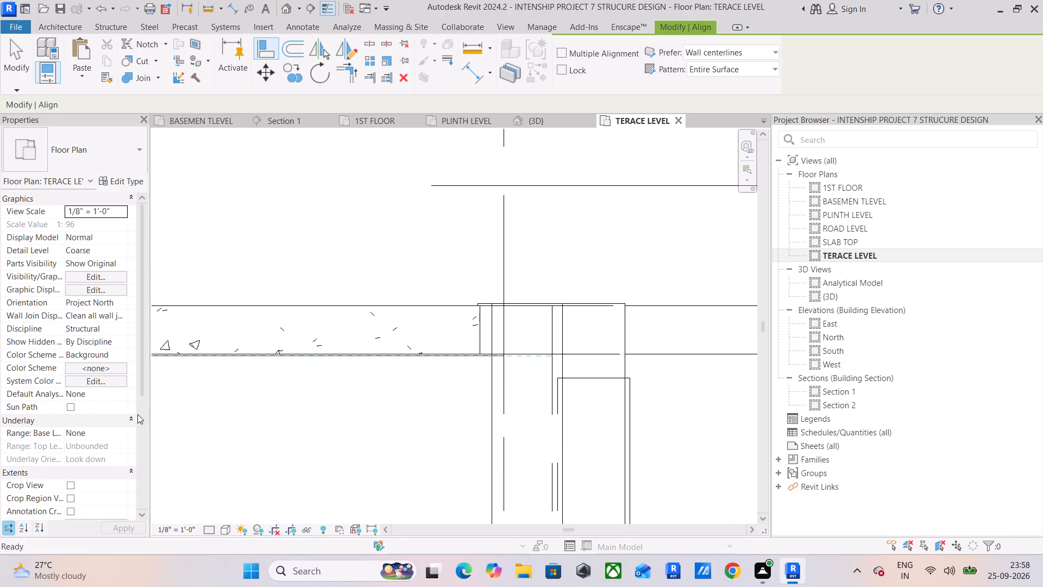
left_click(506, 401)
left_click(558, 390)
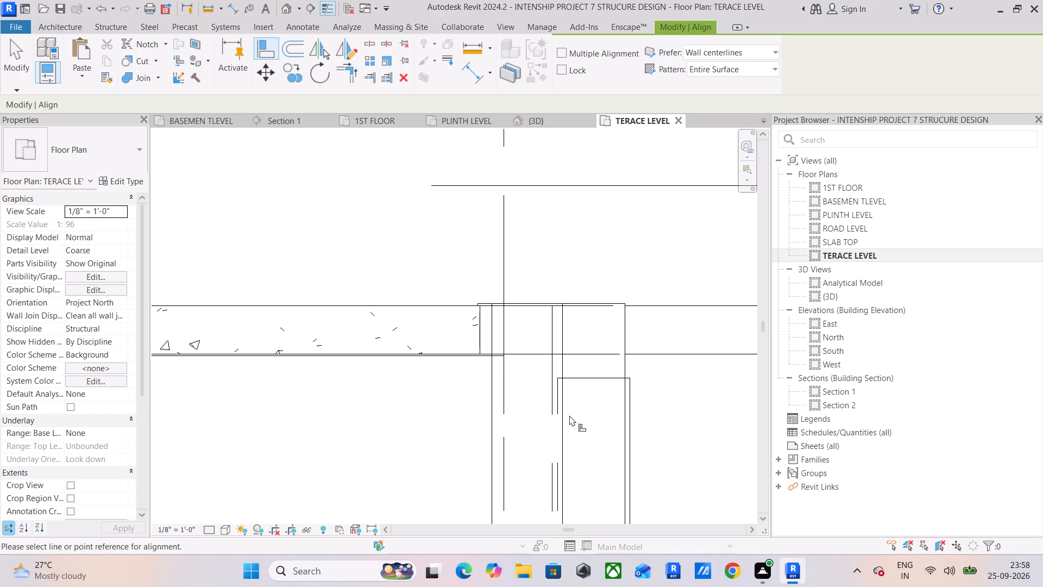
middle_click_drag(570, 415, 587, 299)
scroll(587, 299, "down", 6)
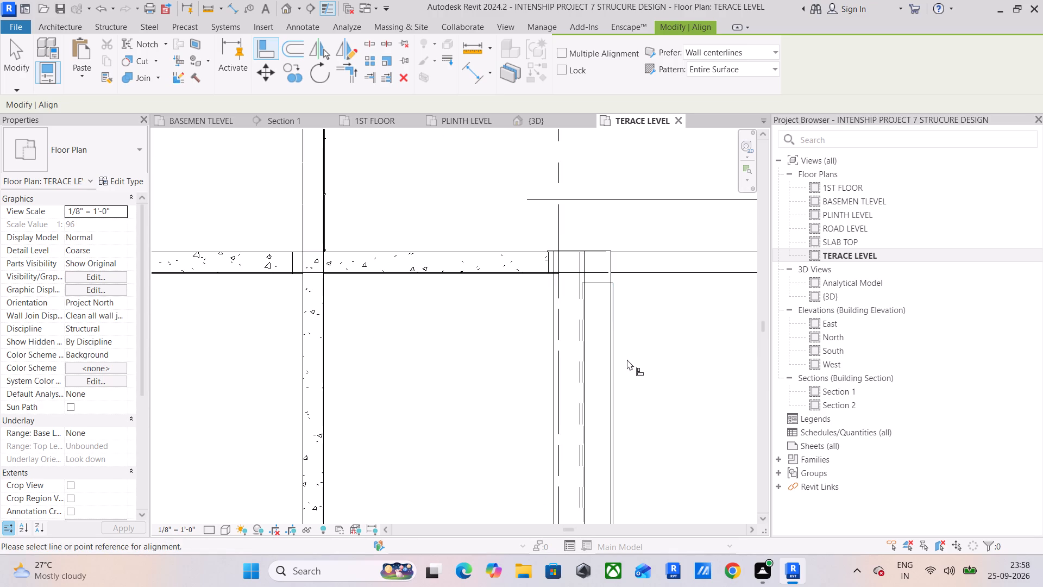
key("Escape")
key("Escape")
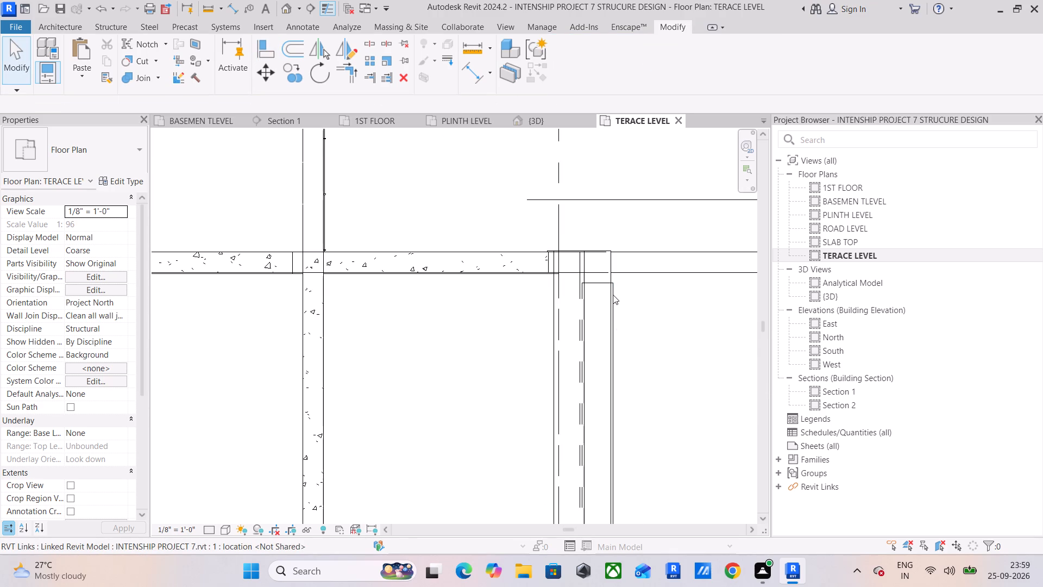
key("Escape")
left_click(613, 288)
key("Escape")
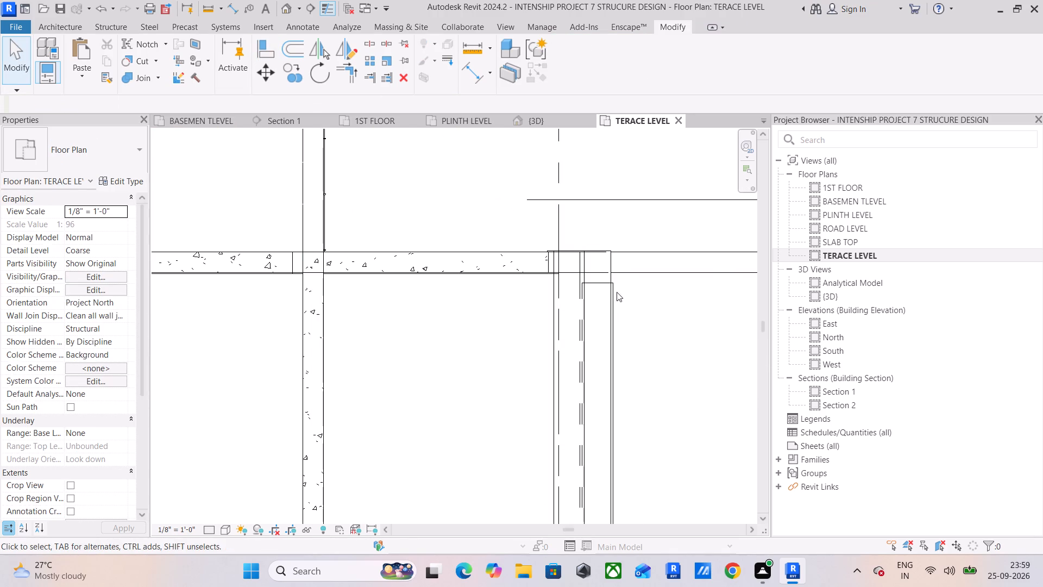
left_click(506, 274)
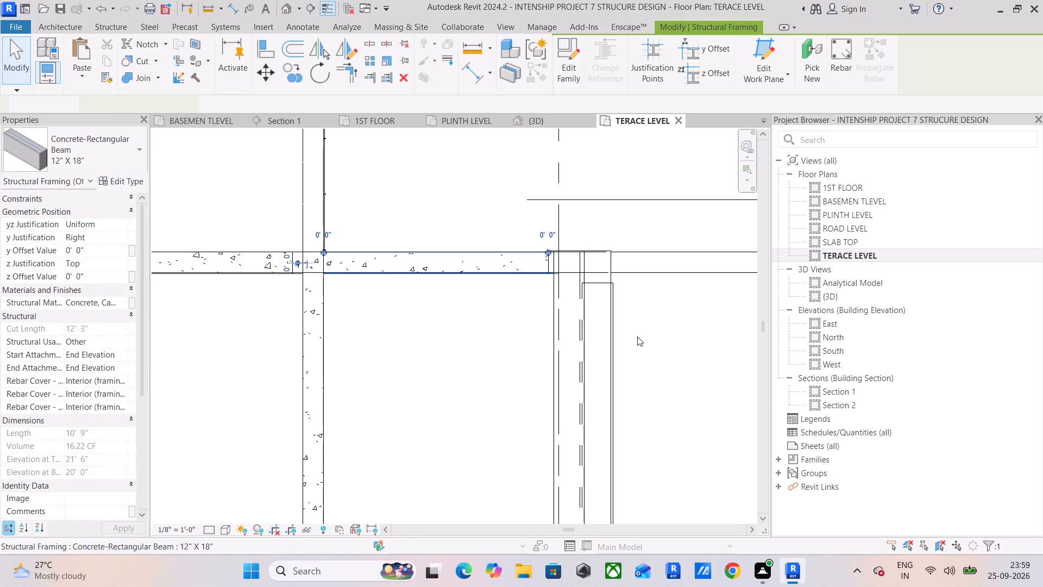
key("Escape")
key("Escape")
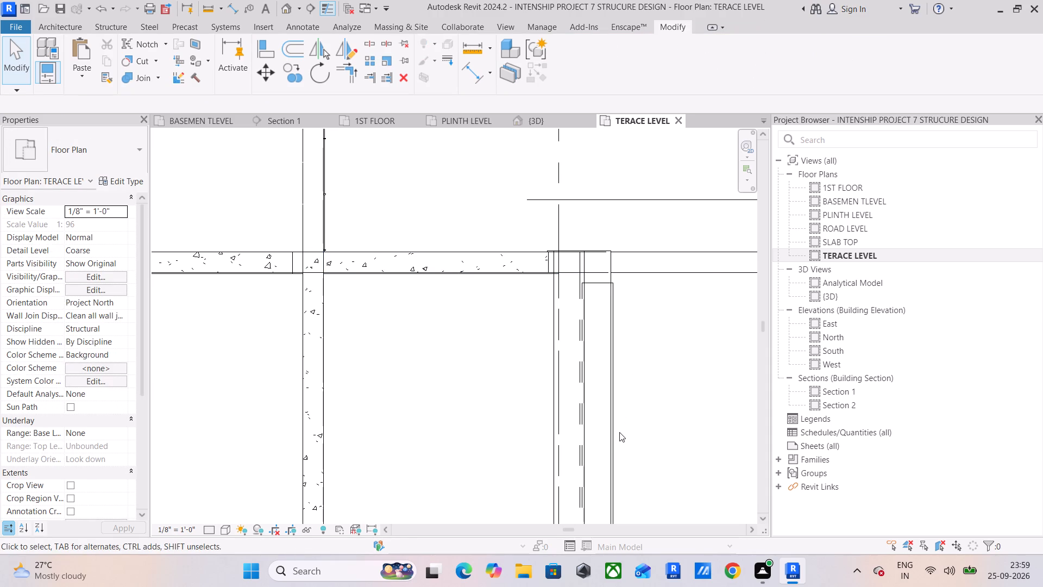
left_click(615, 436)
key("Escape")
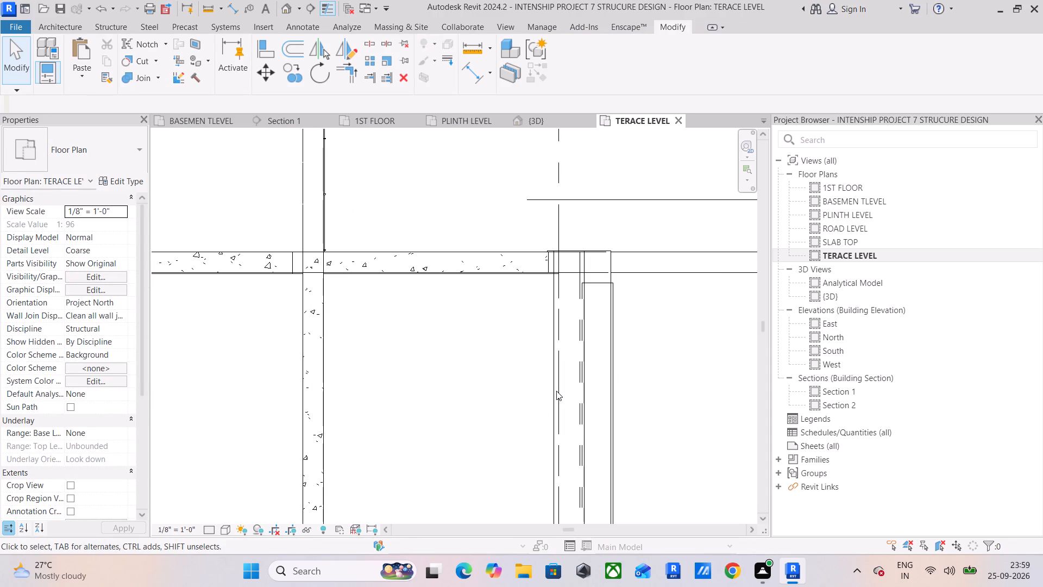
Shorten the overlong grid 4 beam by moving its south end to the north face of the corner column at grid D.
left_click(556, 391)
scroll(571, 280, "up", 1)
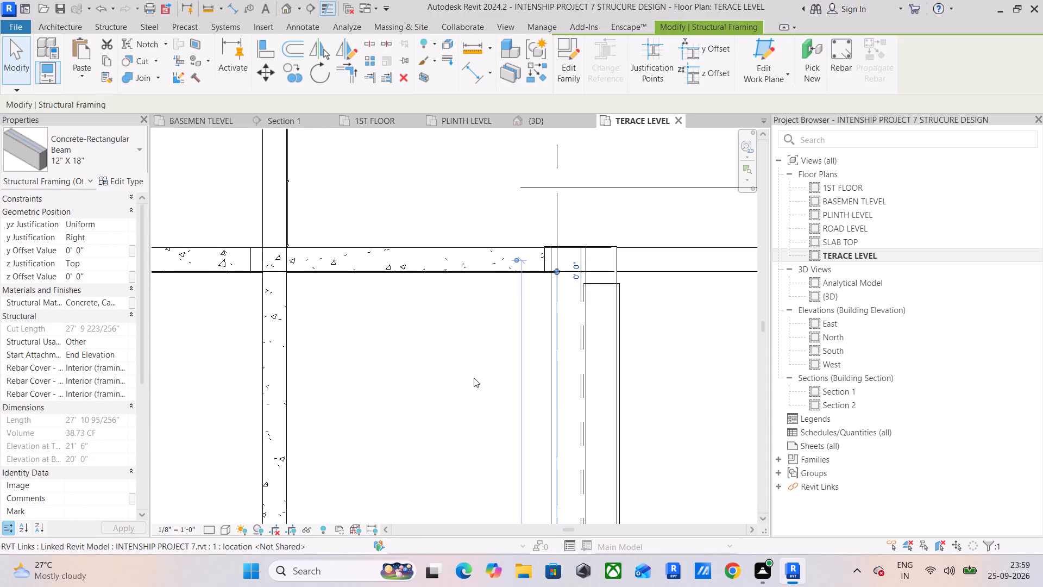
scroll(474, 376, "up", 1)
middle_click_drag(474, 376, 433, 331)
left_click(430, 351)
left_click(519, 308)
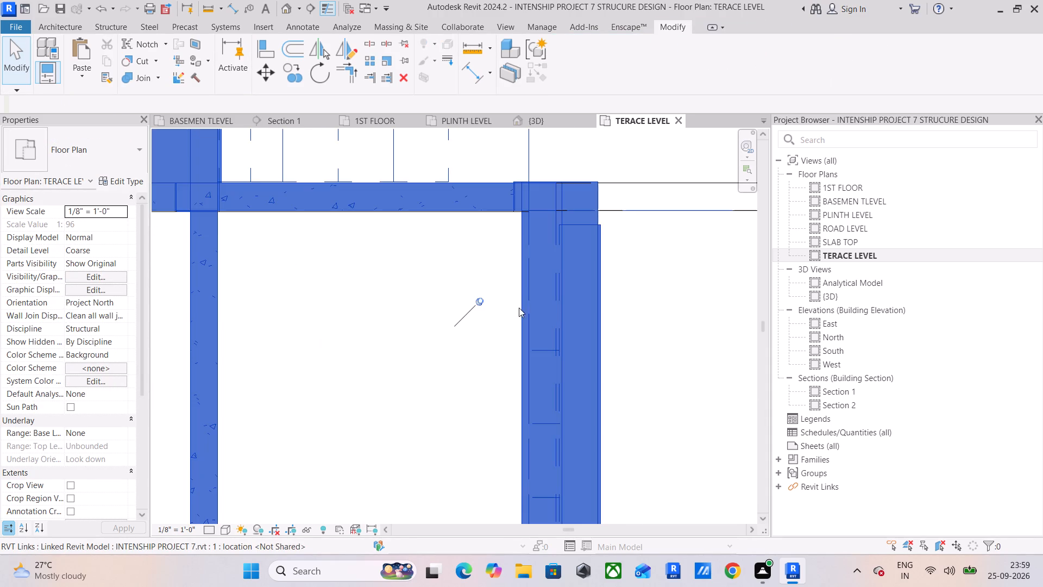
left_click(424, 320)
left_click(526, 315)
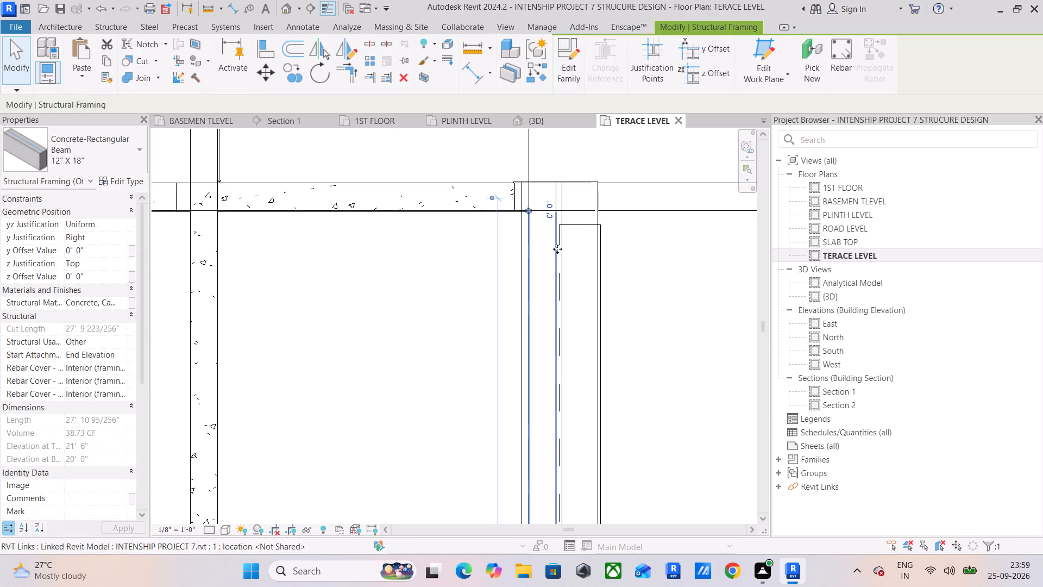
scroll(557, 249, "up", 5)
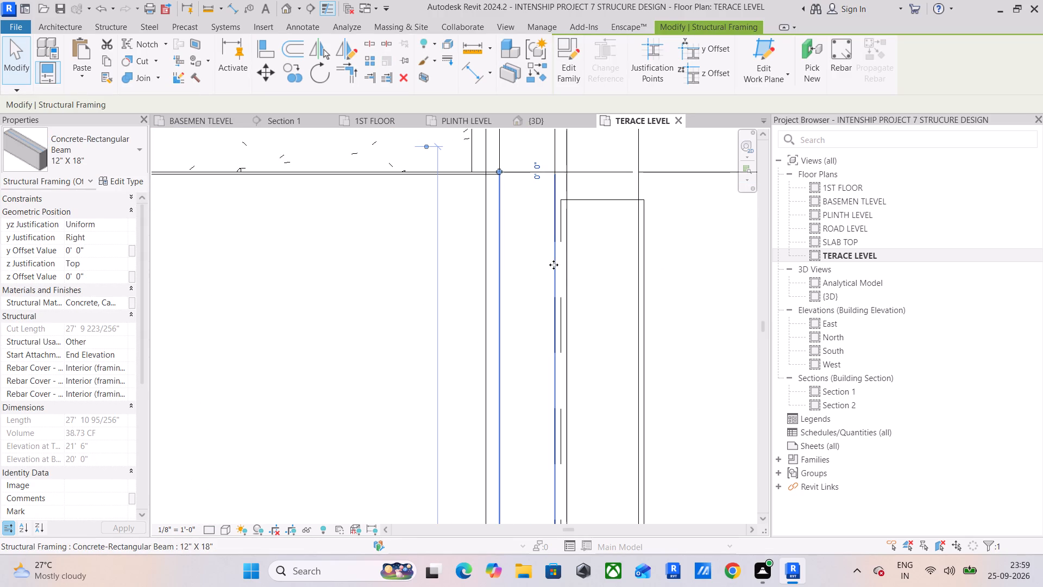
scroll(554, 265, "down", 10)
middle_click_drag(564, 286, 564, 173)
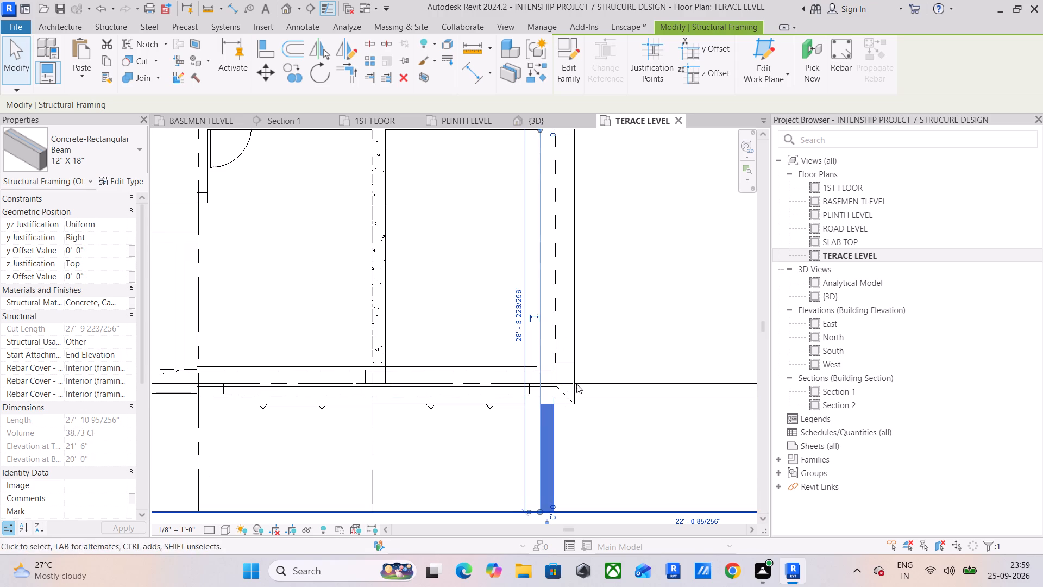
middle_click_drag(574, 439, 570, 358)
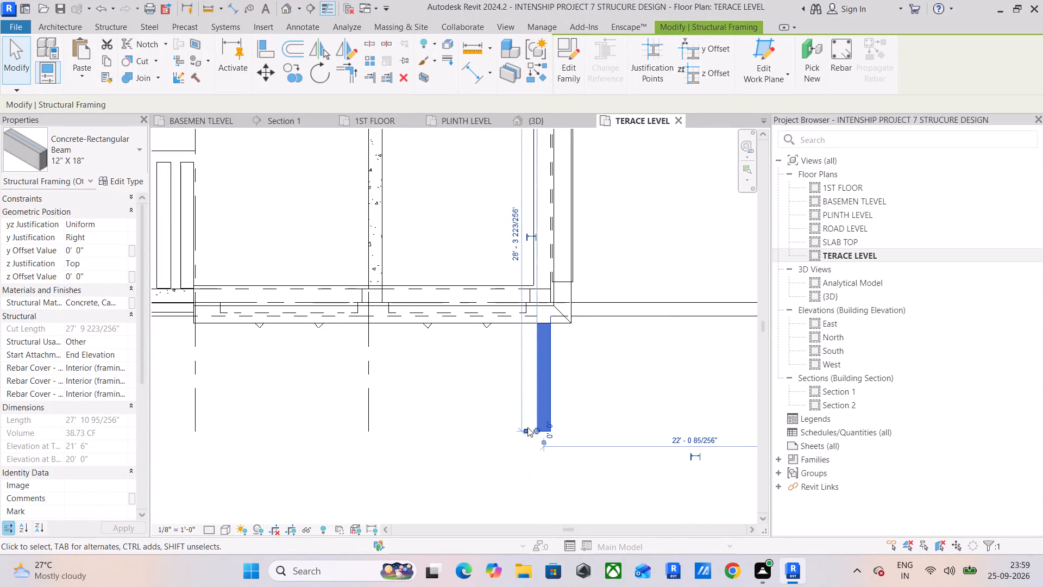
left_click_drag(533, 430, 536, 293)
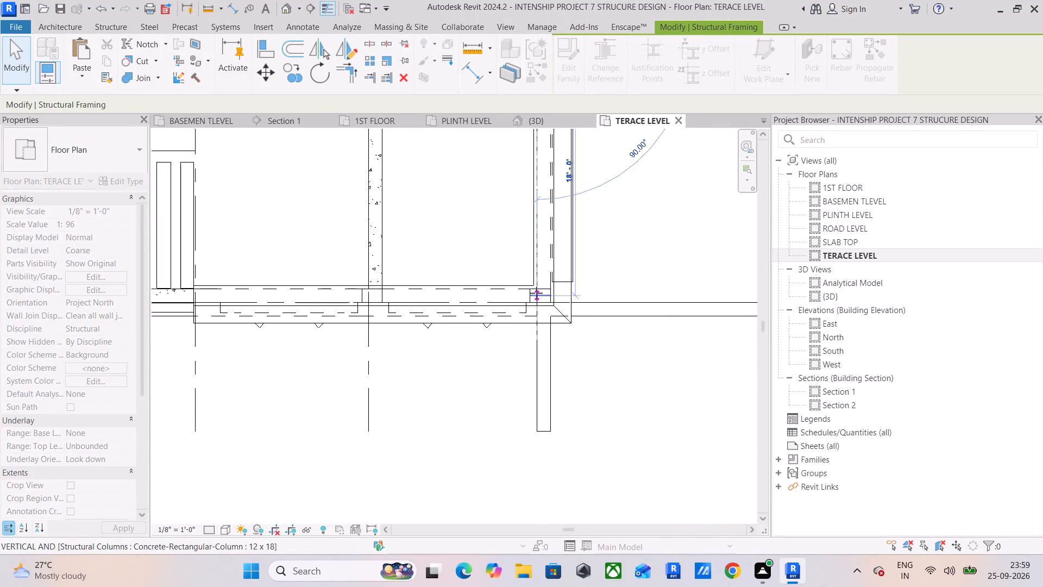
left_click_drag(536, 293, 536, 284)
scroll(536, 284, "up", 7)
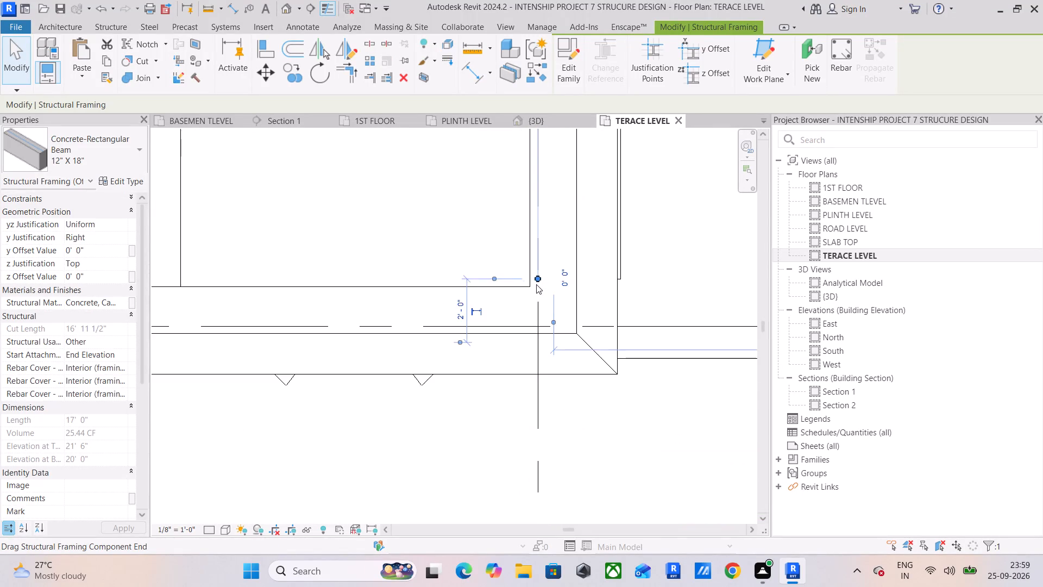
scroll(536, 284, "up", 3)
left_click_drag(538, 276, 536, 304)
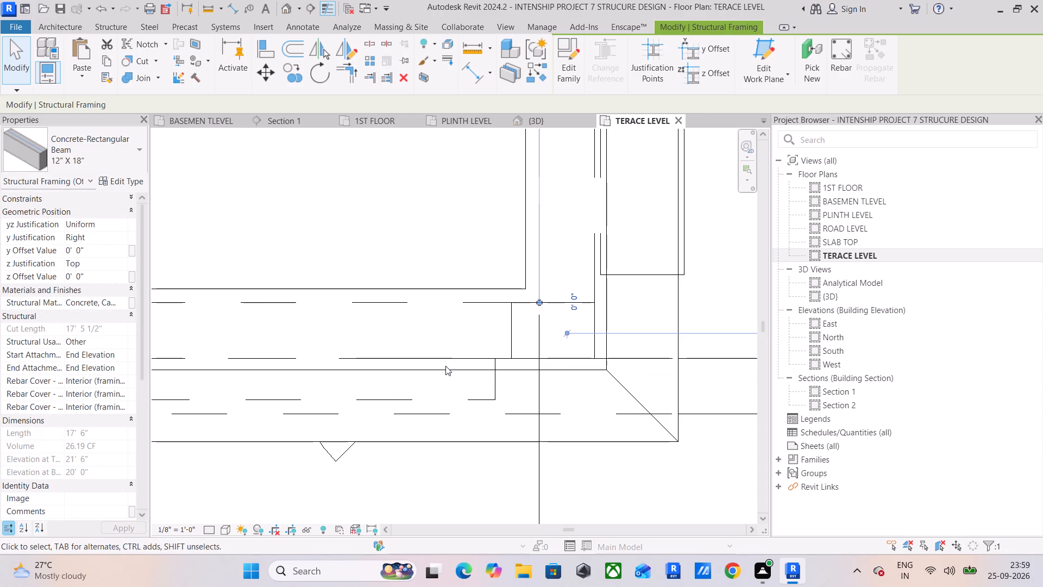
Shorten the overlong grid D beam by moving its east end to the west face of the corner column at grid 4.
left_click(448, 361)
scroll(629, 382, "down", 6)
middle_click_drag(622, 385, 279, 400)
scroll(279, 400, "up", 1)
scroll(297, 394, "down", 7)
scroll(440, 398, "down", 1)
left_click_drag(500, 391, 408, 391)
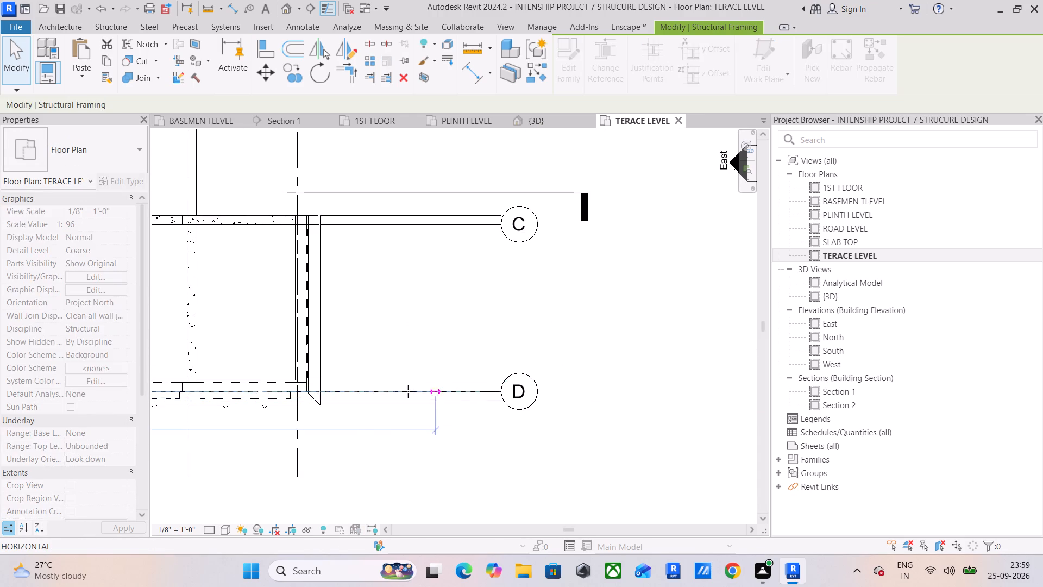
left_click_drag(408, 391, 294, 391)
scroll(288, 379, "up", 11)
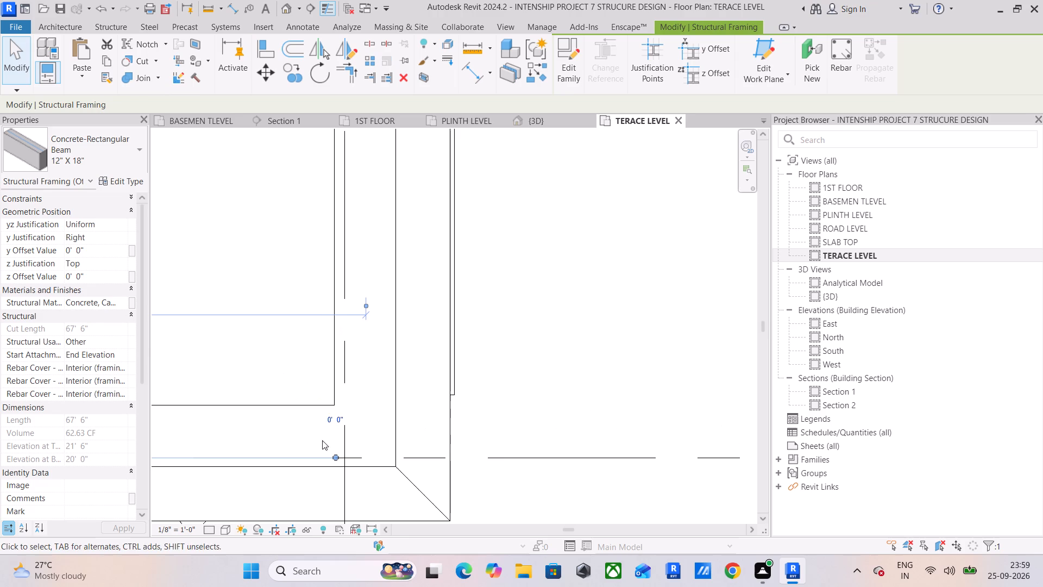
left_click_drag(337, 454, 324, 458)
scroll(314, 478, "up", 1)
middle_click_drag(314, 478, 462, 445)
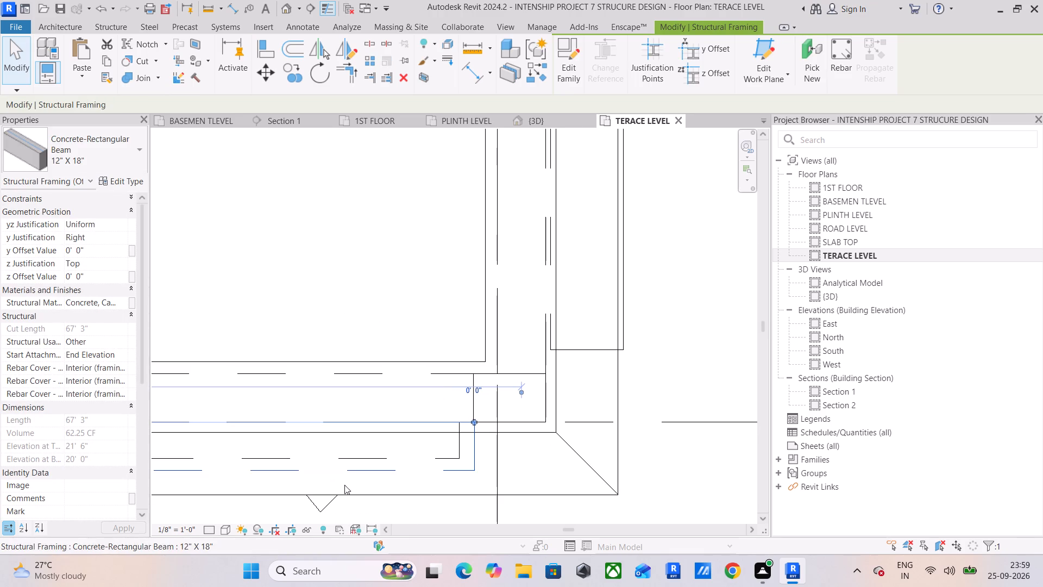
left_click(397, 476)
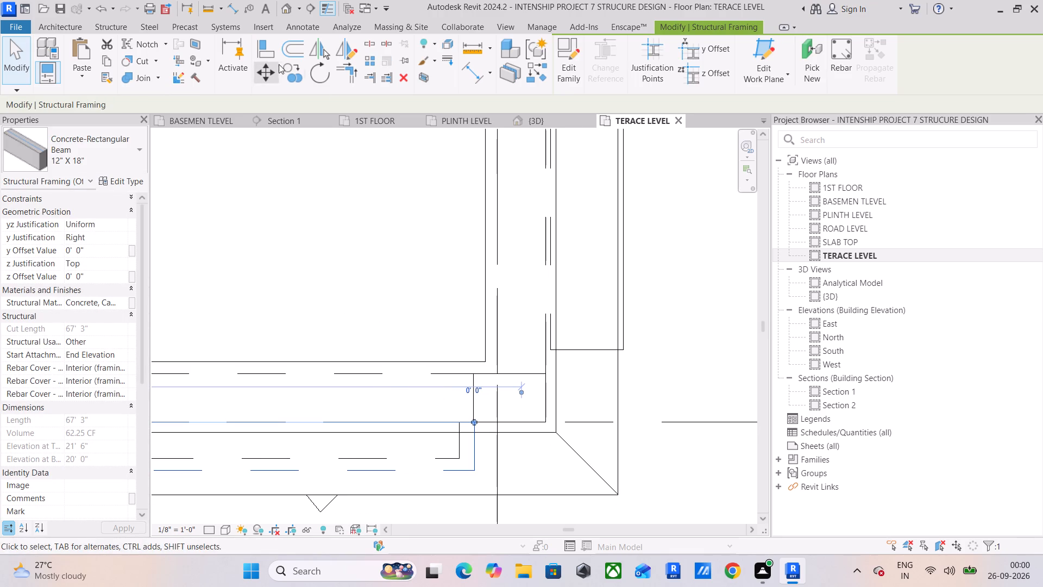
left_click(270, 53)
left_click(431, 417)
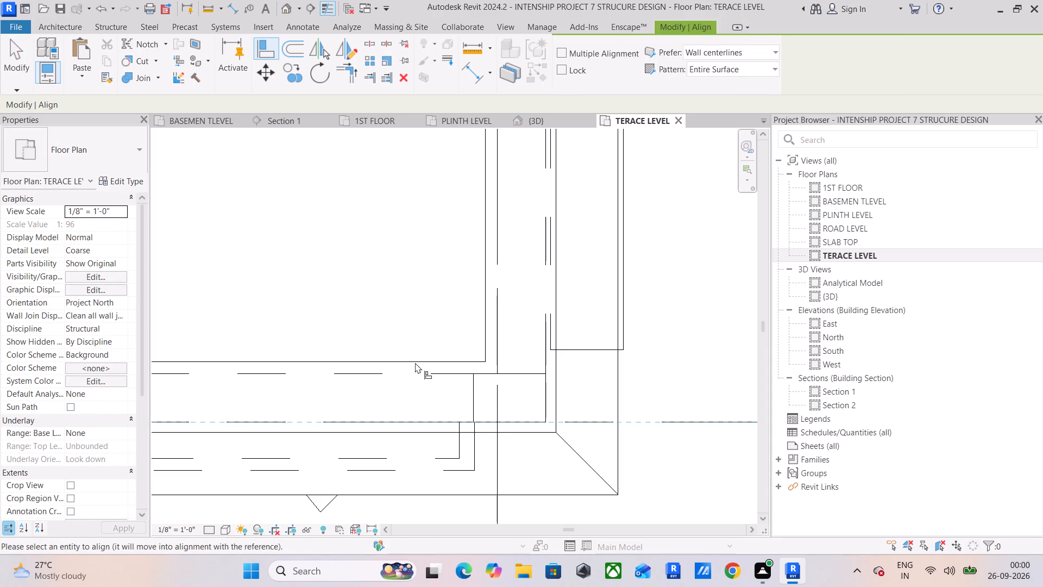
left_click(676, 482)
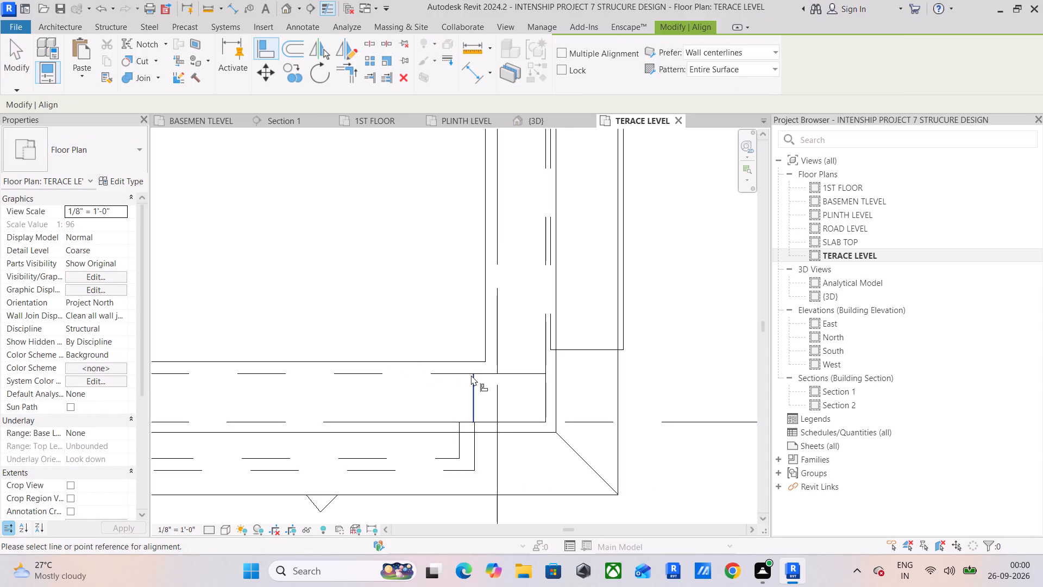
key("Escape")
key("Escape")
Align the south edge of the grid D beam with the south face of the corner column at grid 4 and leave Align.
left_click(466, 470)
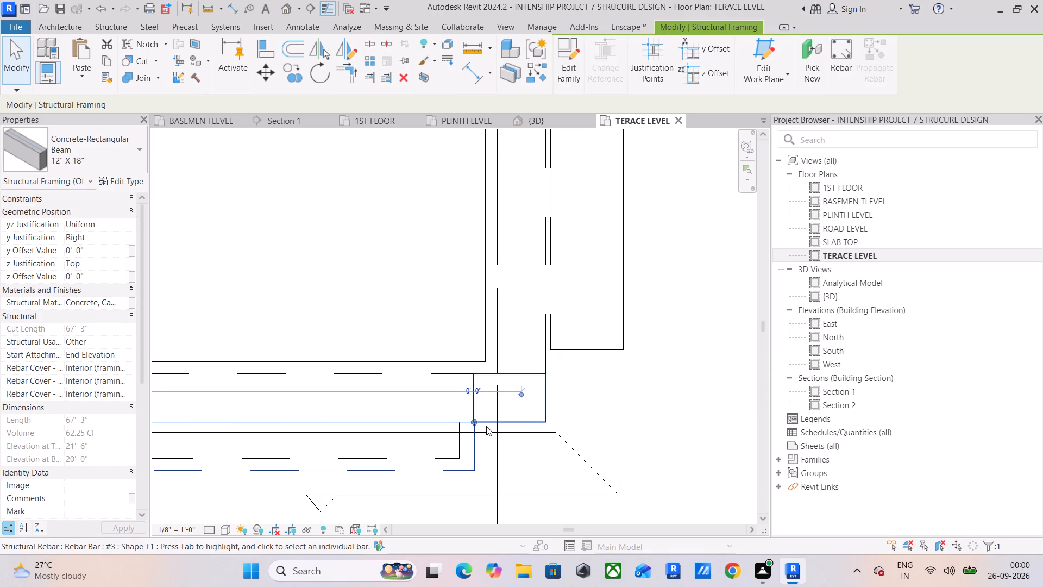
left_click(267, 45)
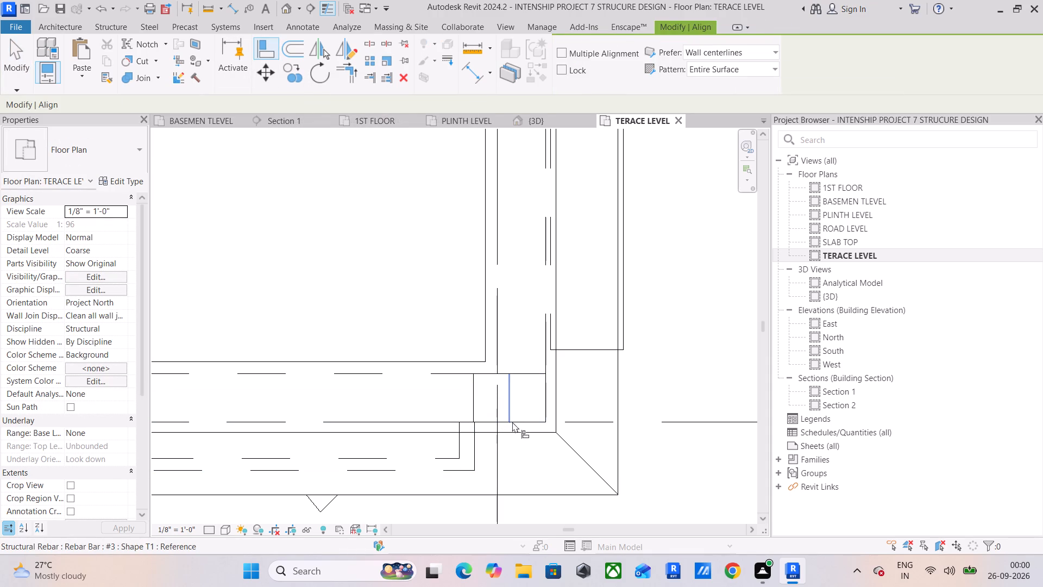
scroll(512, 422, "up", 8)
left_click(480, 424)
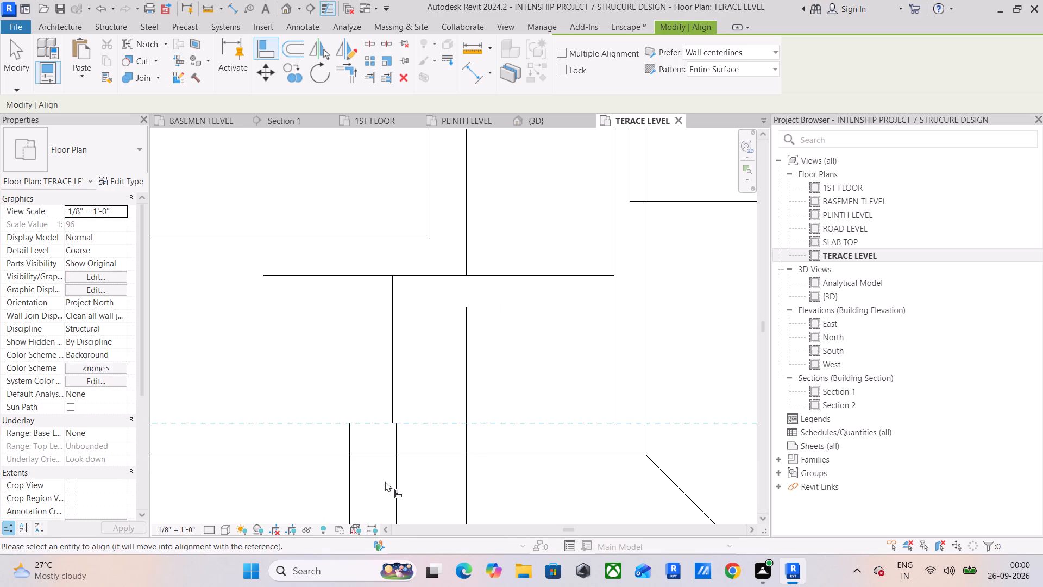
middle_click_drag(385, 473, 442, 319)
left_click(429, 415)
scroll(429, 415, "down", 6)
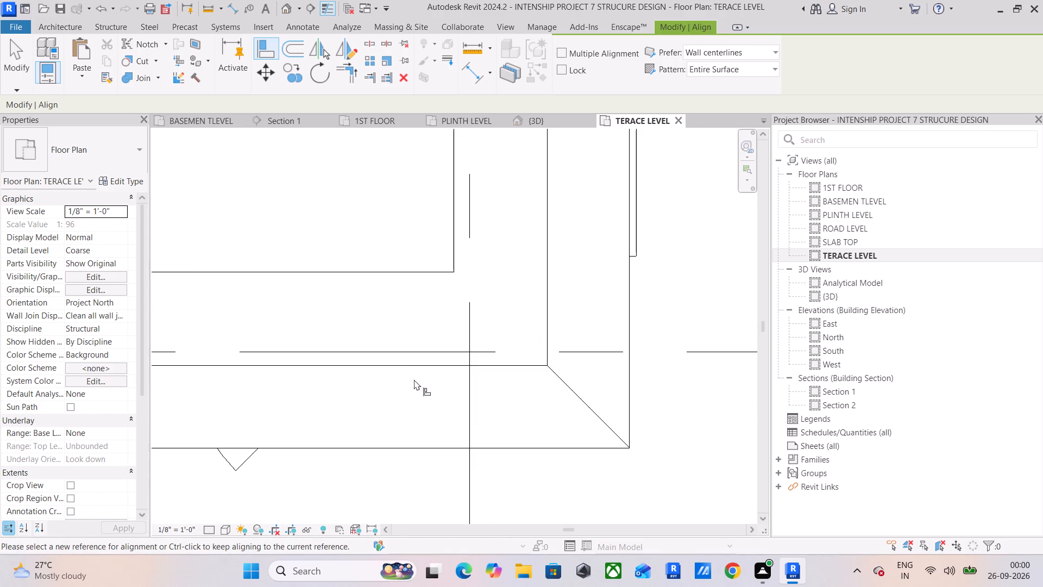
scroll(414, 379, "down", 5)
middle_click_drag(399, 370, 504, 374)
scroll(433, 365, "down", 5)
middle_click_drag(397, 373, 564, 371)
scroll(564, 371, "up", 1)
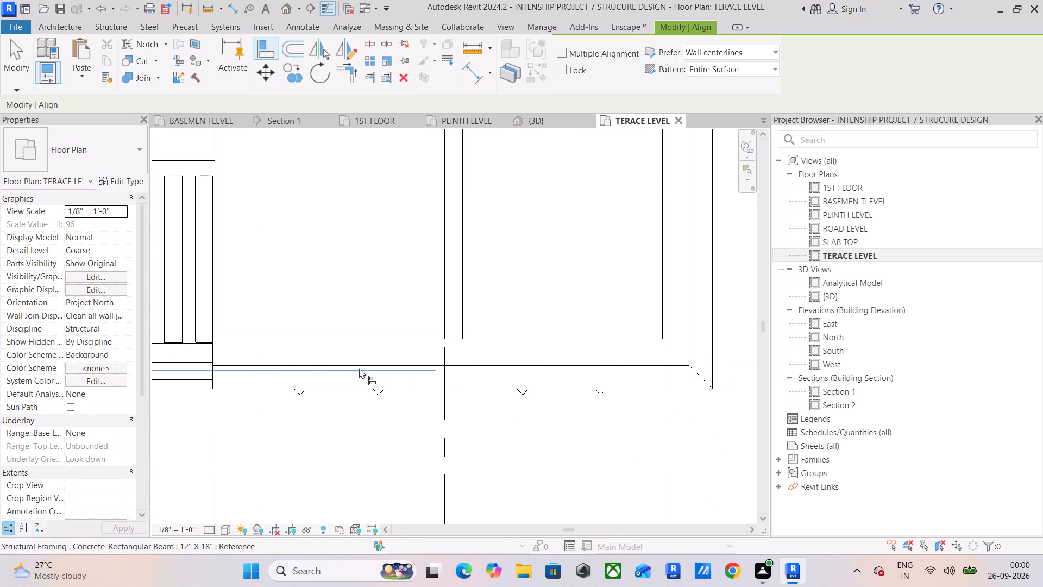
middle_click_drag(259, 368, 543, 379)
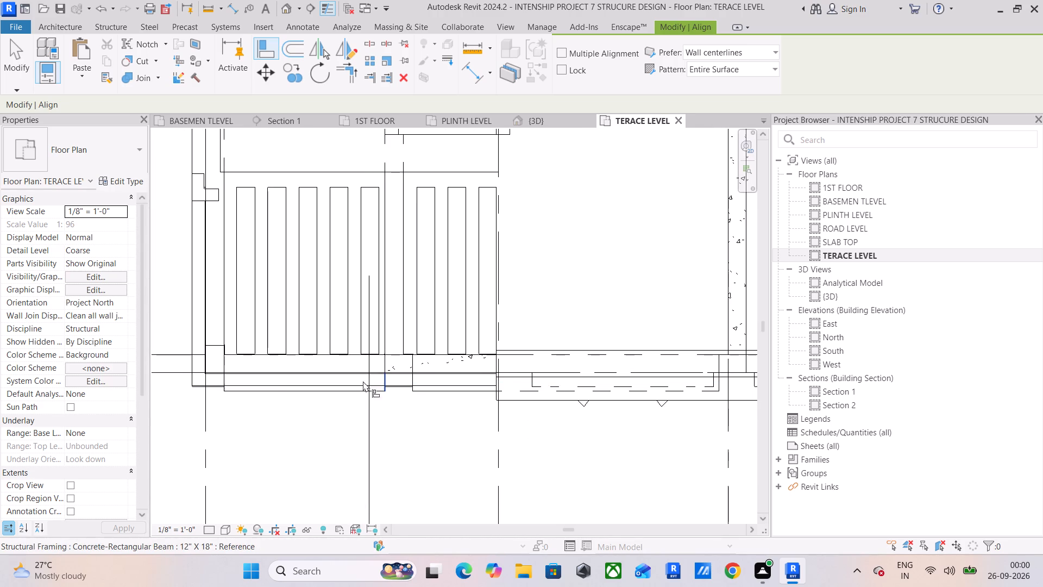
scroll(447, 421, "down", 5)
key("Escape")
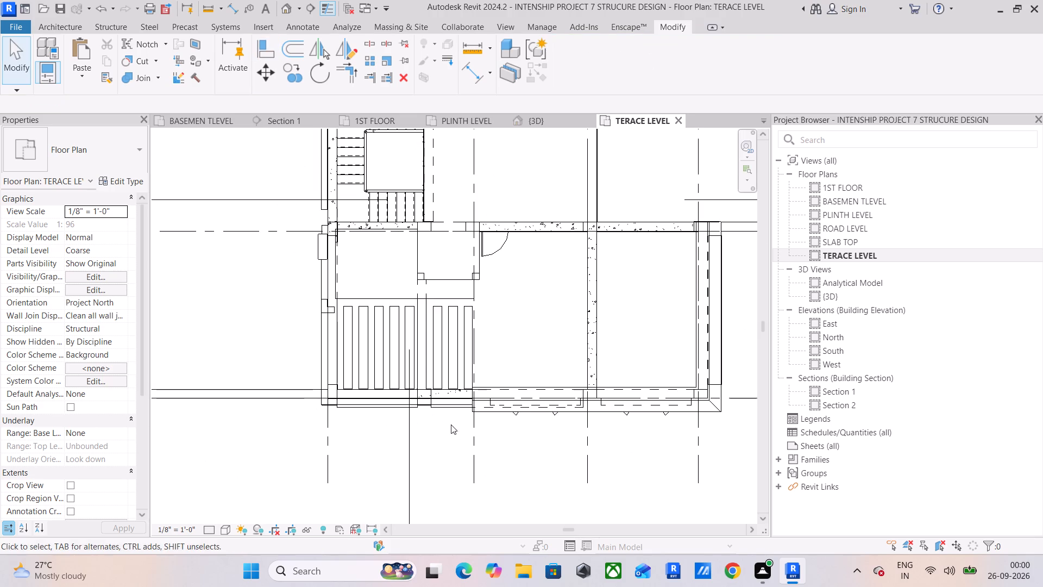
key("Escape")
key("Escape")
key("Escape")
Temporarily hide the linked Revit model in the terrace level plan.
scroll(198, 385, "down", 5)
middle_click_drag(285, 392, 391, 423)
scroll(403, 380, "up", 5)
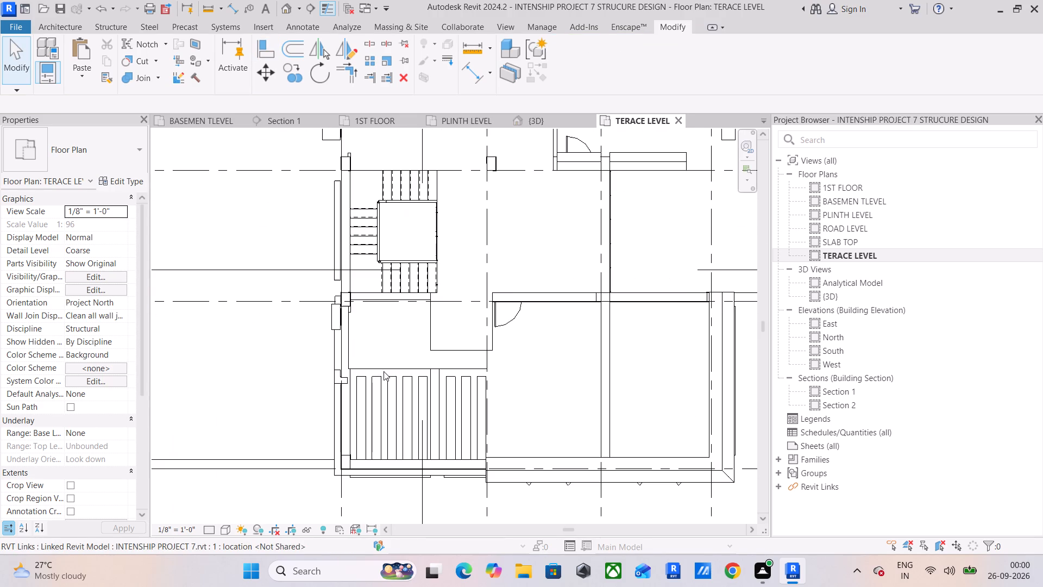
scroll(422, 409, "down", 5)
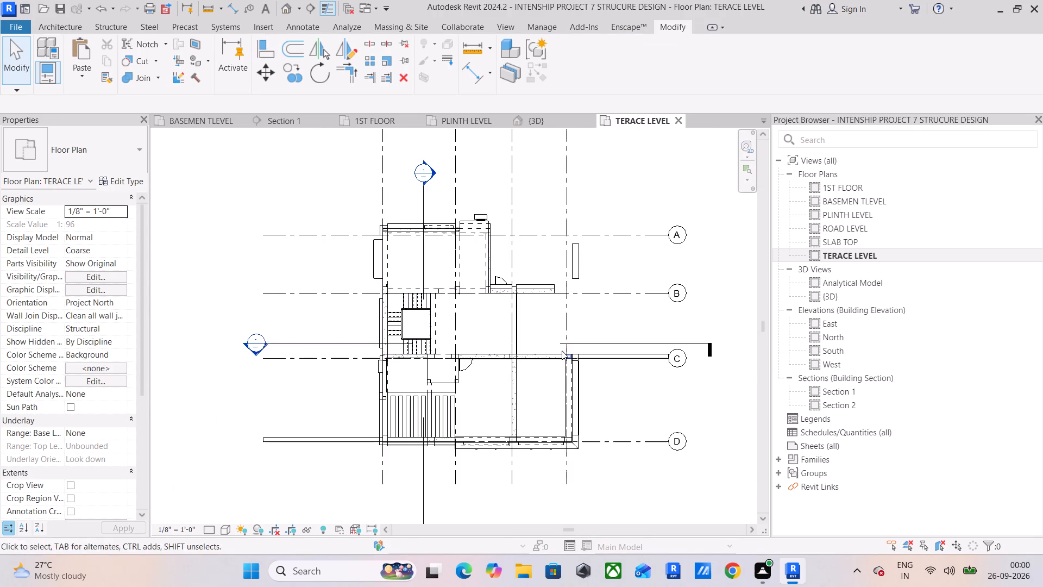
left_click(375, 372)
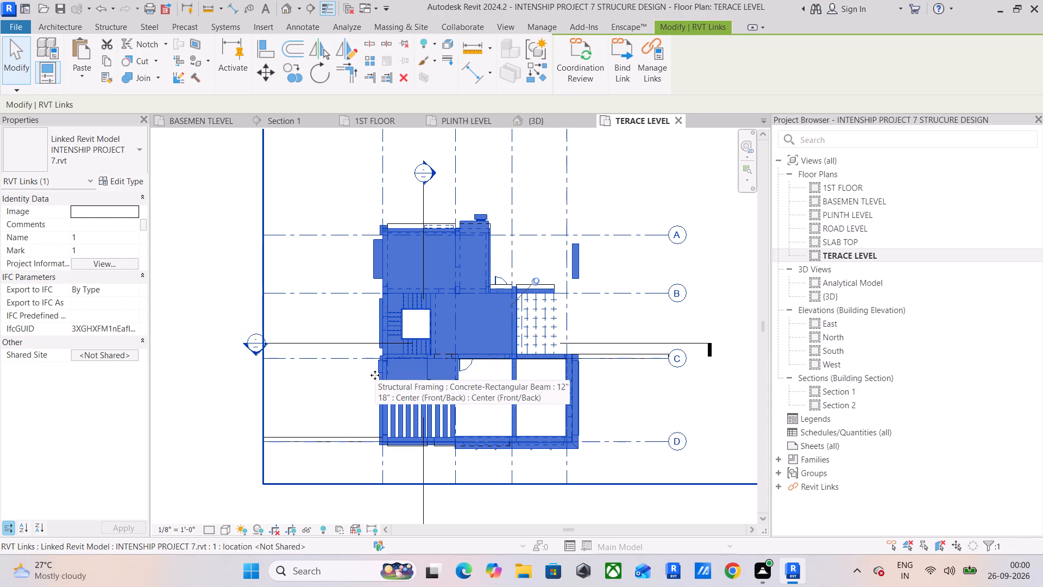
type("HH")
Shorten the grid D beam by moving its overlong west end to the west face of the corner column at grid 1.
middle_click_drag(532, 383, 401, 397)
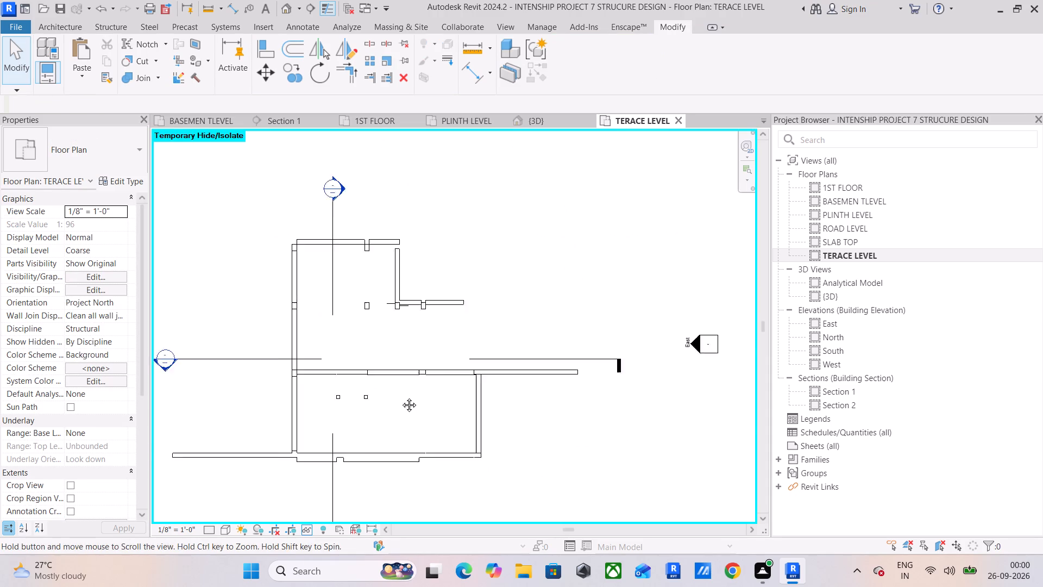
middle_click_drag(401, 397, 387, 390)
middle_click_drag(393, 444, 487, 420)
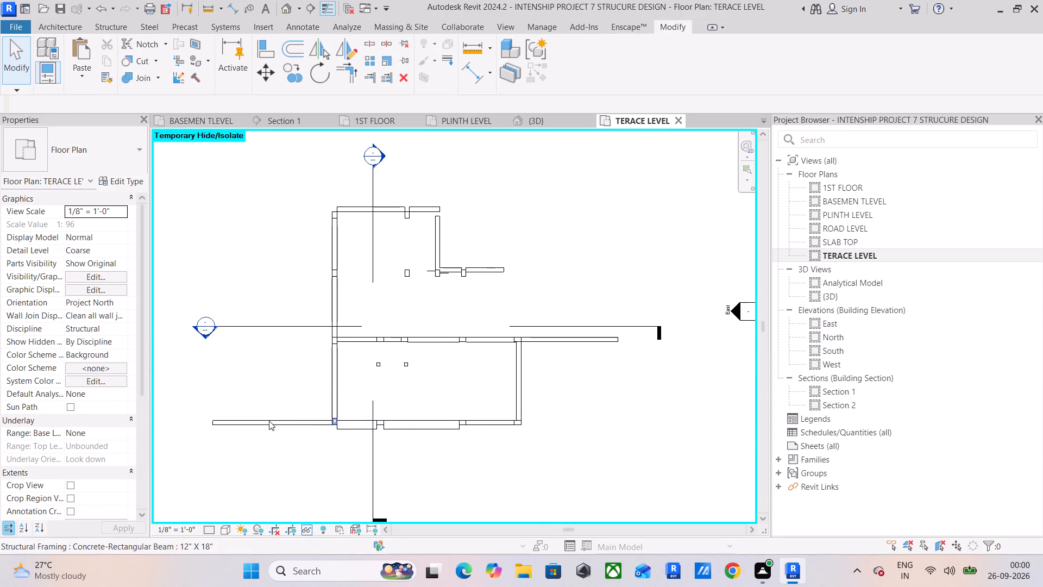
left_click(269, 421)
scroll(227, 412, "up", 4)
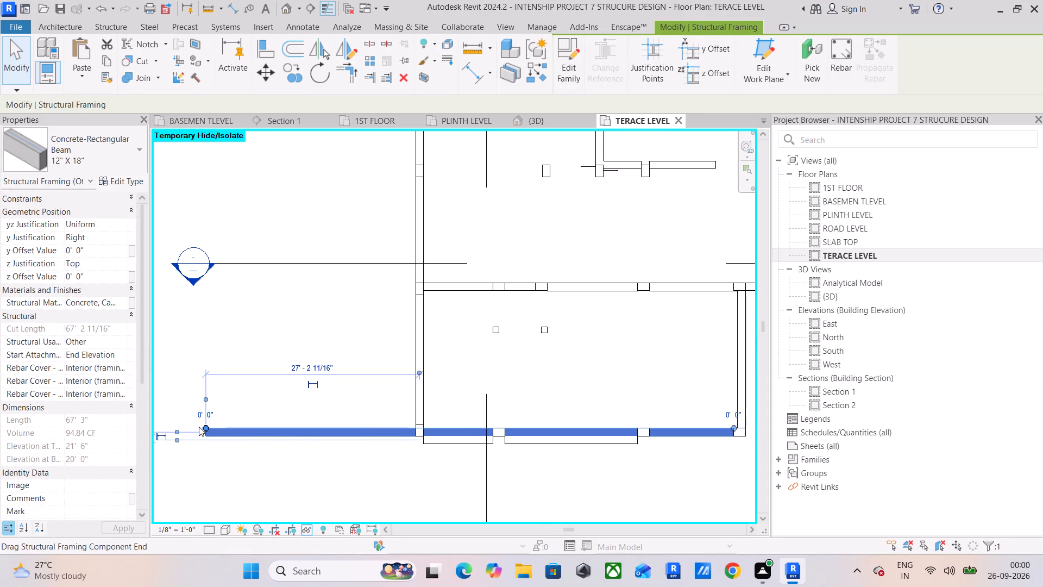
left_click_drag(204, 427, 424, 429)
scroll(425, 429, "up", 10)
left_click_drag(405, 424, 415, 424)
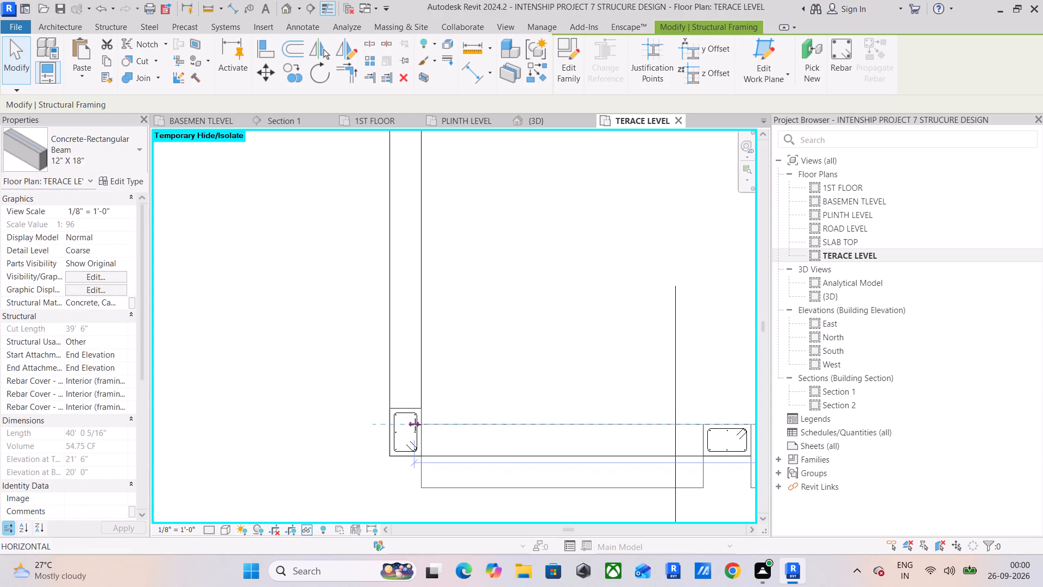
left_click_drag(415, 424, 422, 425)
scroll(420, 424, "up", 2)
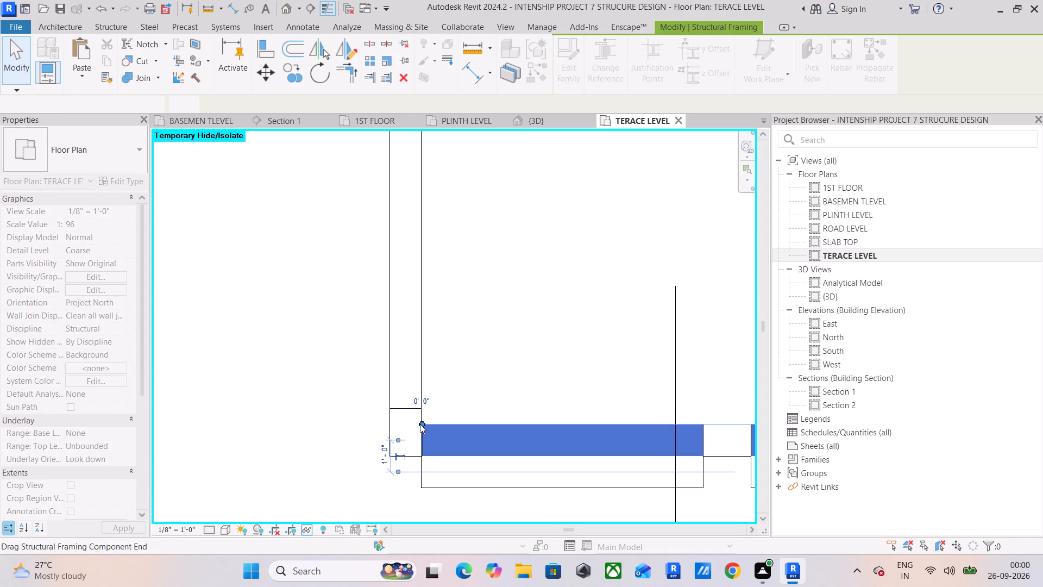
scroll(420, 424, "up", 12)
left_click_drag(422, 404, 405, 404)
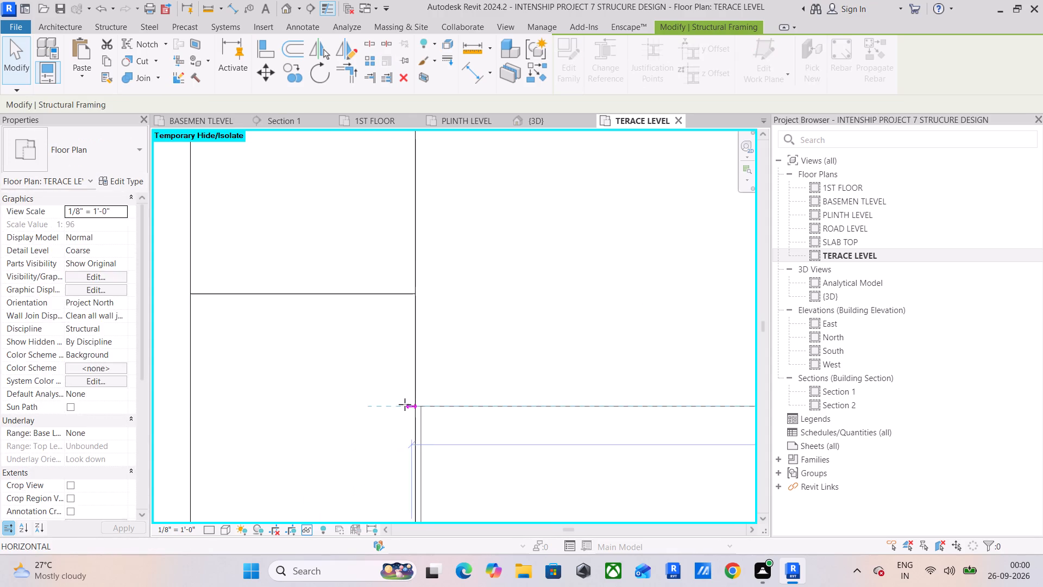
left_click_drag(405, 404, 397, 411)
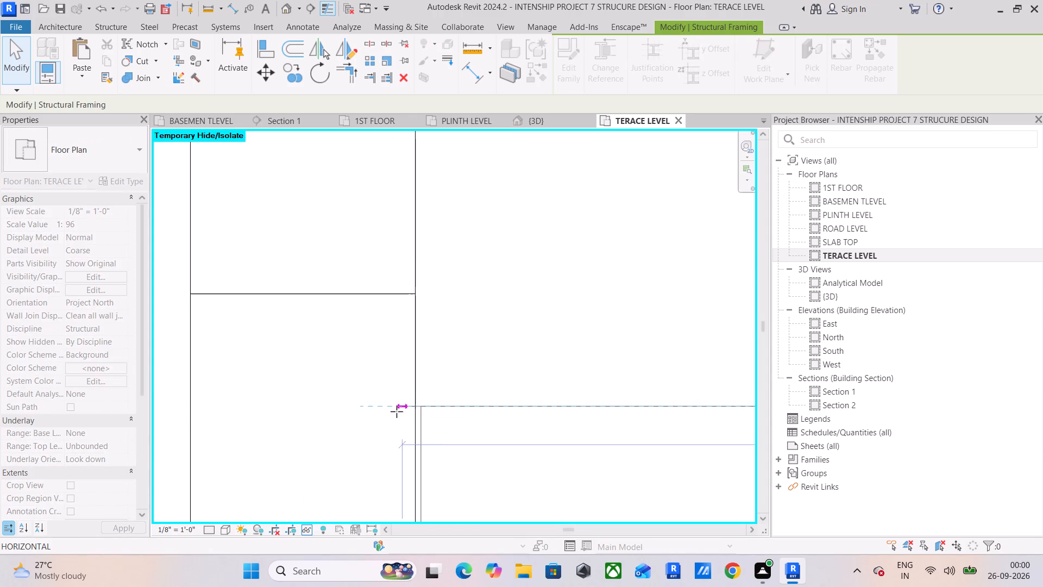
left_click_drag(397, 411, 191, 419)
scroll(340, 394, "down", 6)
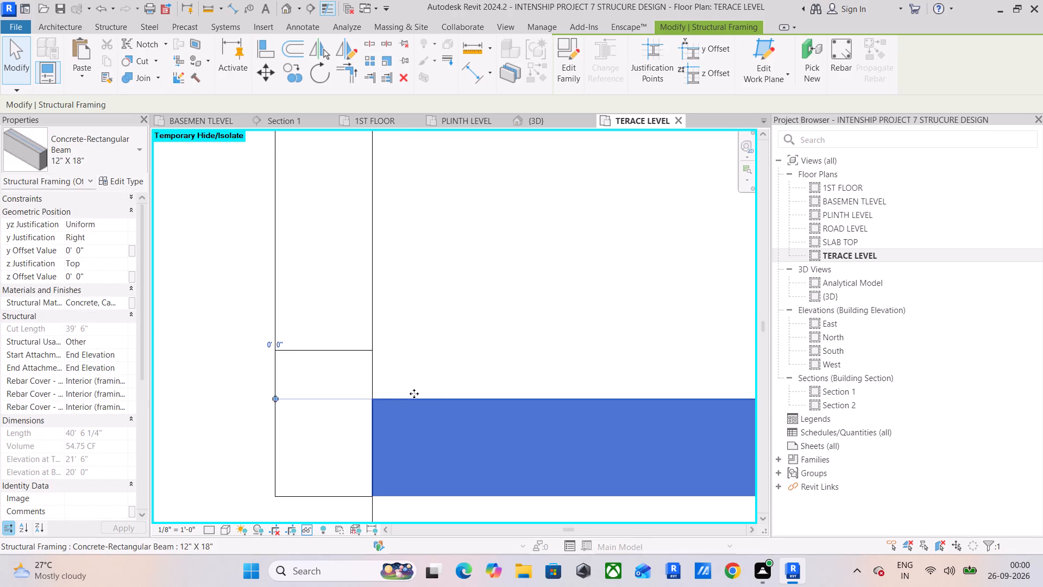
scroll(439, 394, "down", 4)
Extend the south end of the westernmost north-south beam to the middle of the corner column at grid D.
middle_click_drag(450, 398, 385, 465)
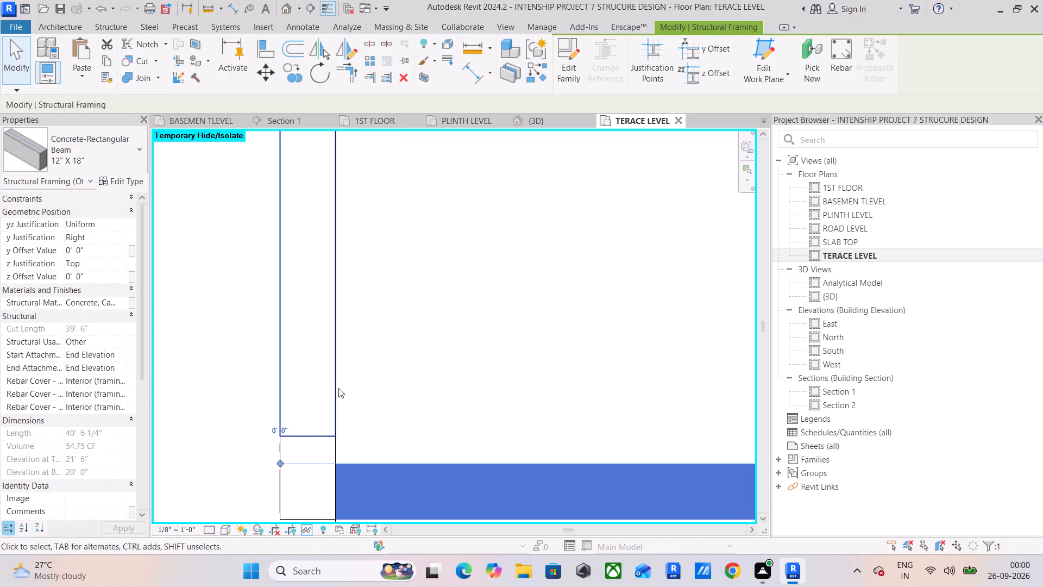
left_click(338, 388)
left_click_drag(278, 433, 273, 484)
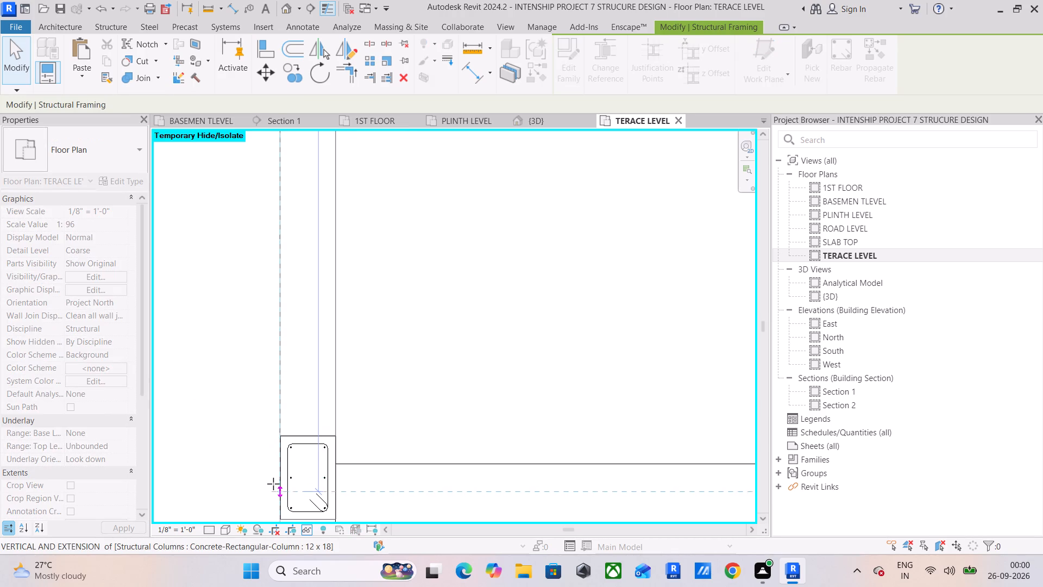
left_click_drag(273, 484, 274, 477)
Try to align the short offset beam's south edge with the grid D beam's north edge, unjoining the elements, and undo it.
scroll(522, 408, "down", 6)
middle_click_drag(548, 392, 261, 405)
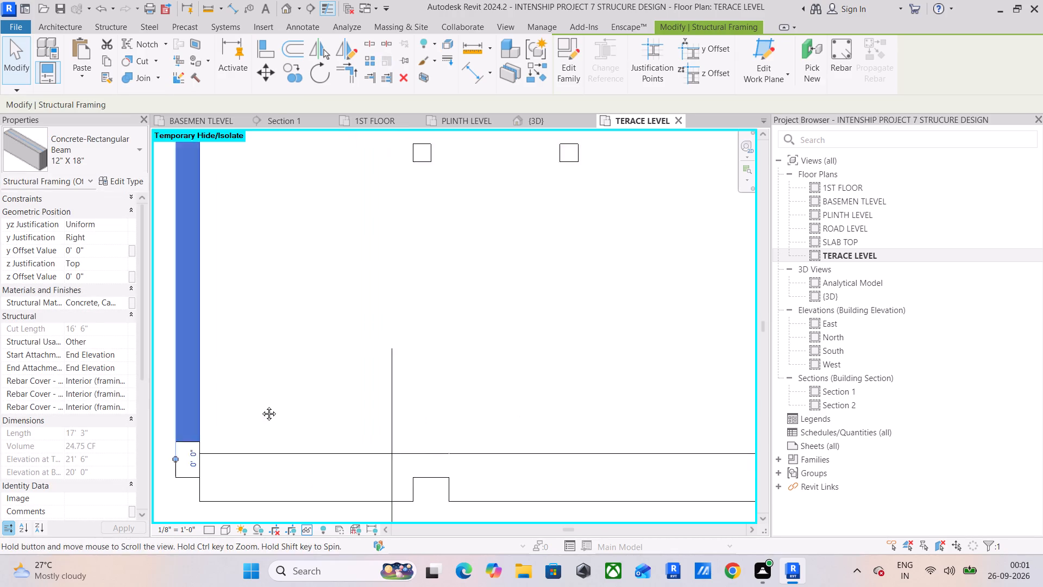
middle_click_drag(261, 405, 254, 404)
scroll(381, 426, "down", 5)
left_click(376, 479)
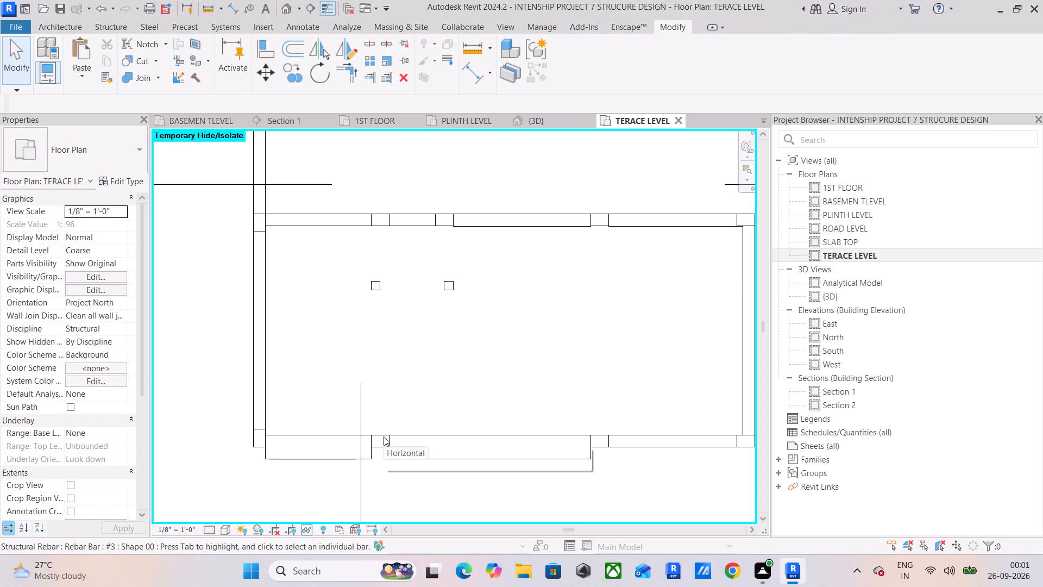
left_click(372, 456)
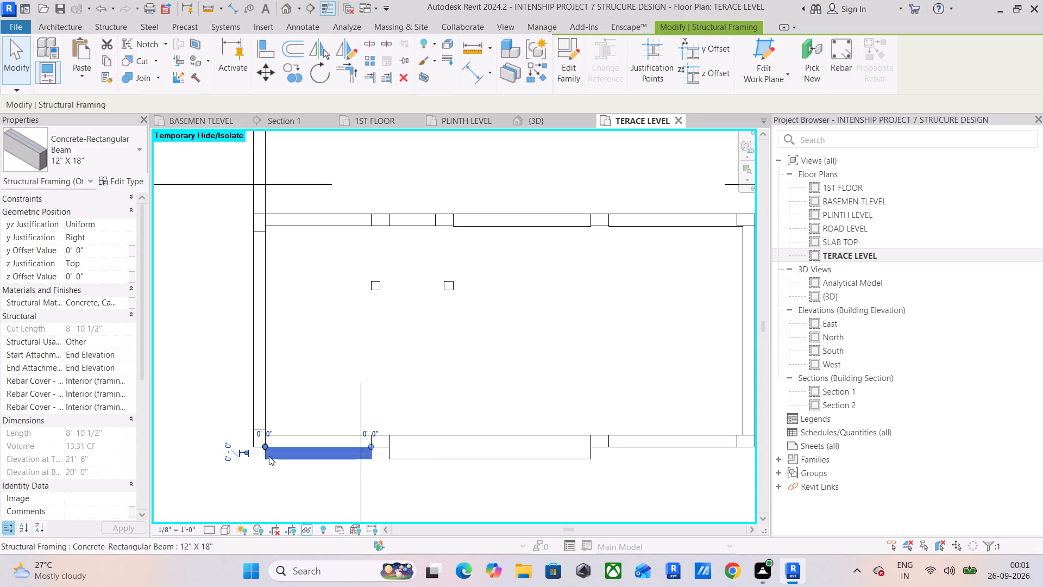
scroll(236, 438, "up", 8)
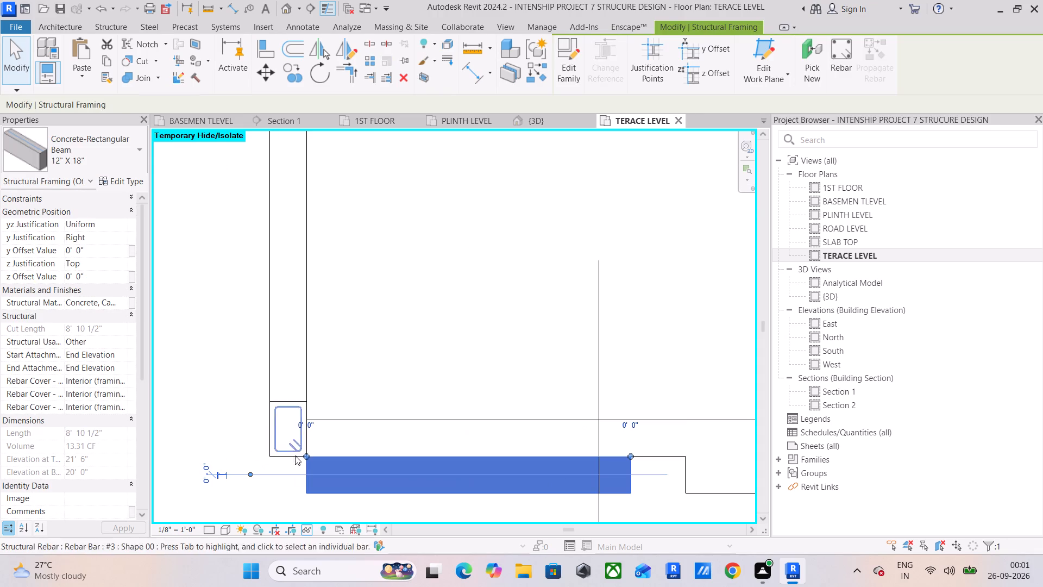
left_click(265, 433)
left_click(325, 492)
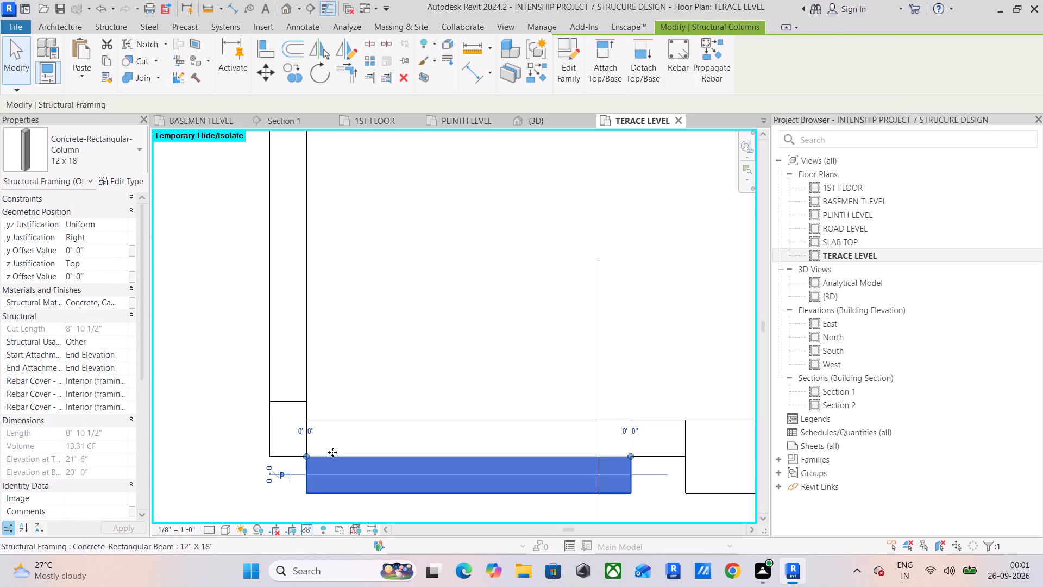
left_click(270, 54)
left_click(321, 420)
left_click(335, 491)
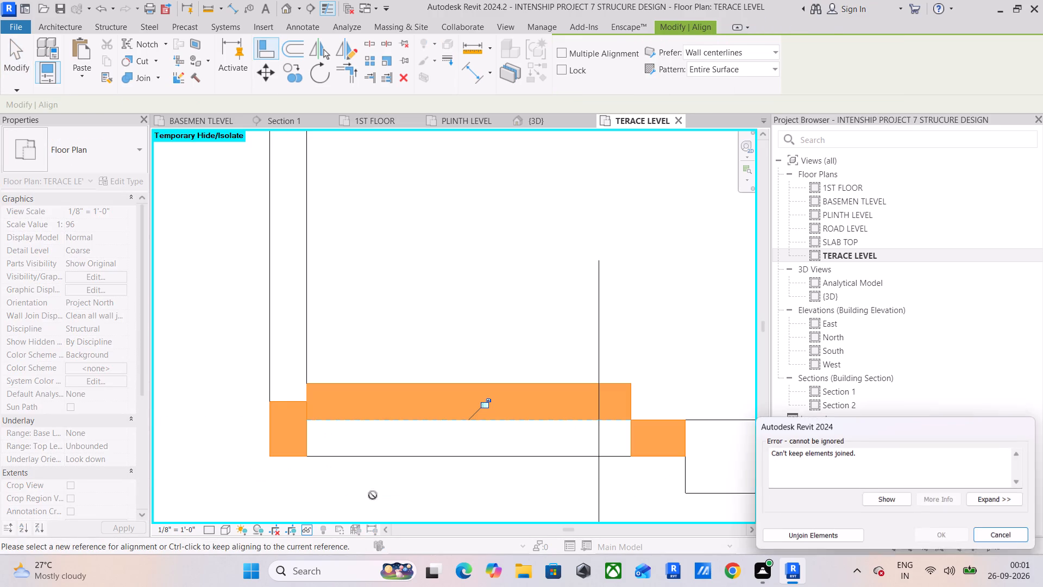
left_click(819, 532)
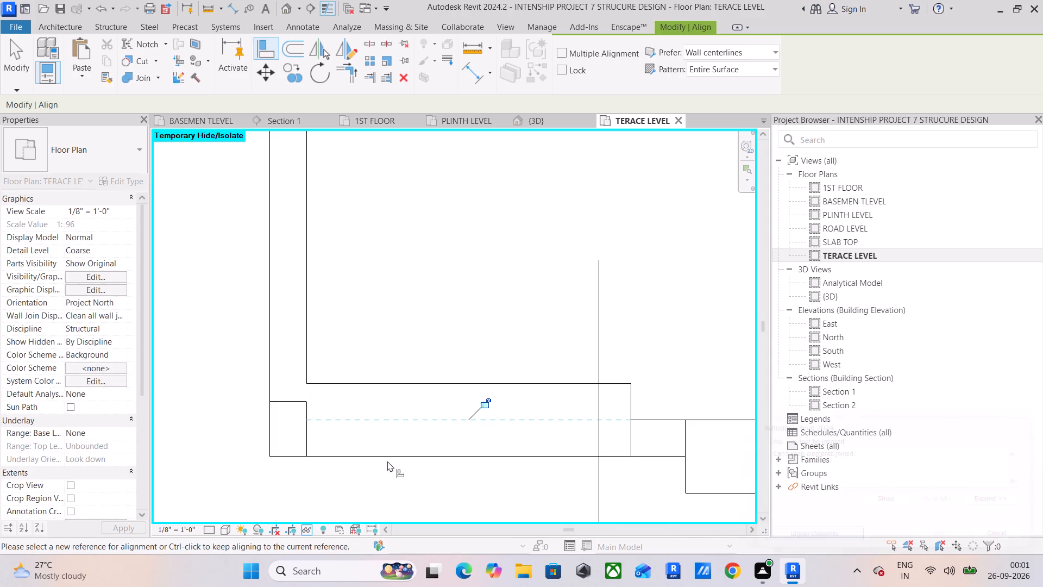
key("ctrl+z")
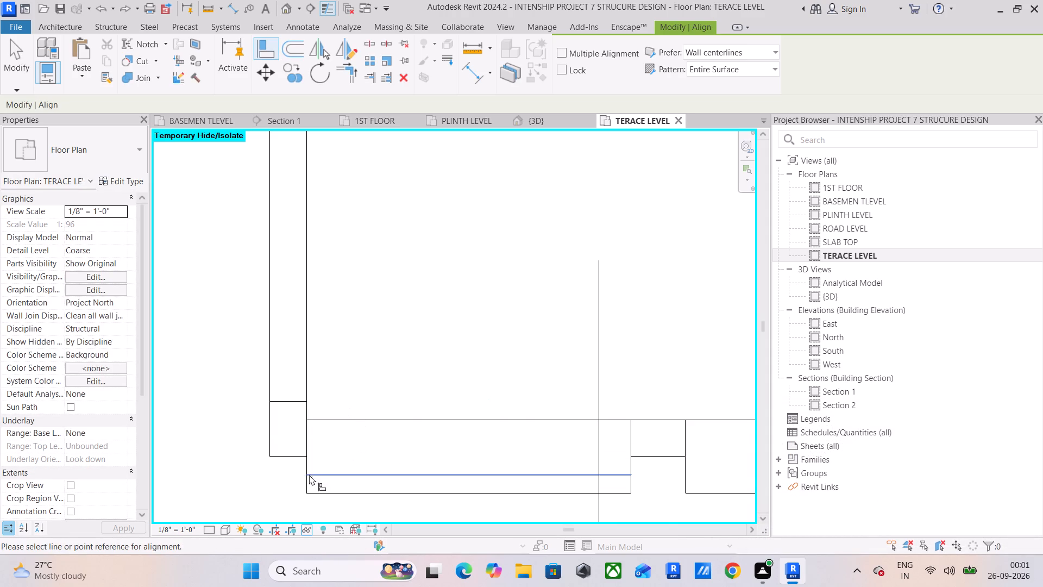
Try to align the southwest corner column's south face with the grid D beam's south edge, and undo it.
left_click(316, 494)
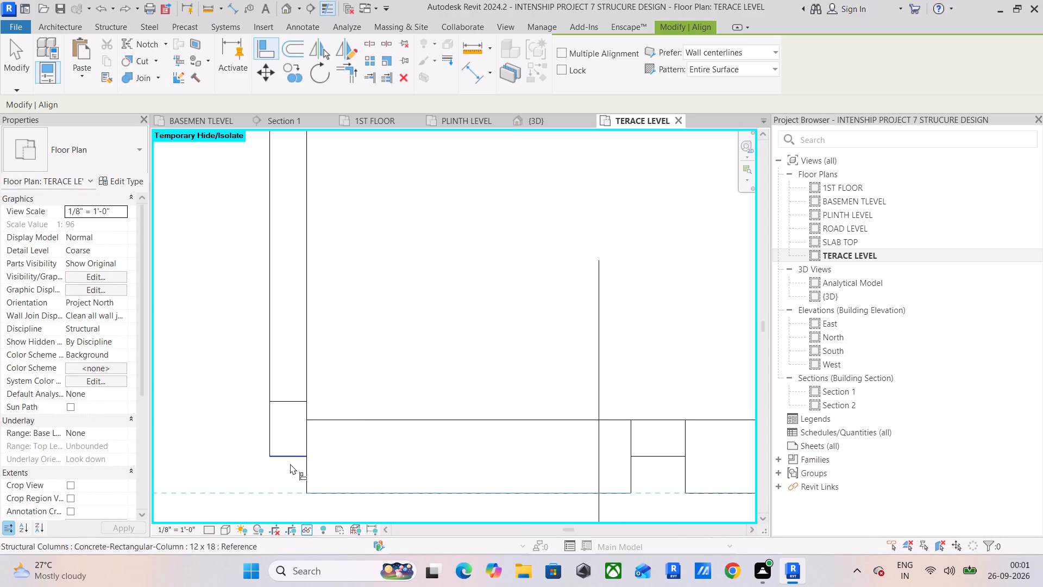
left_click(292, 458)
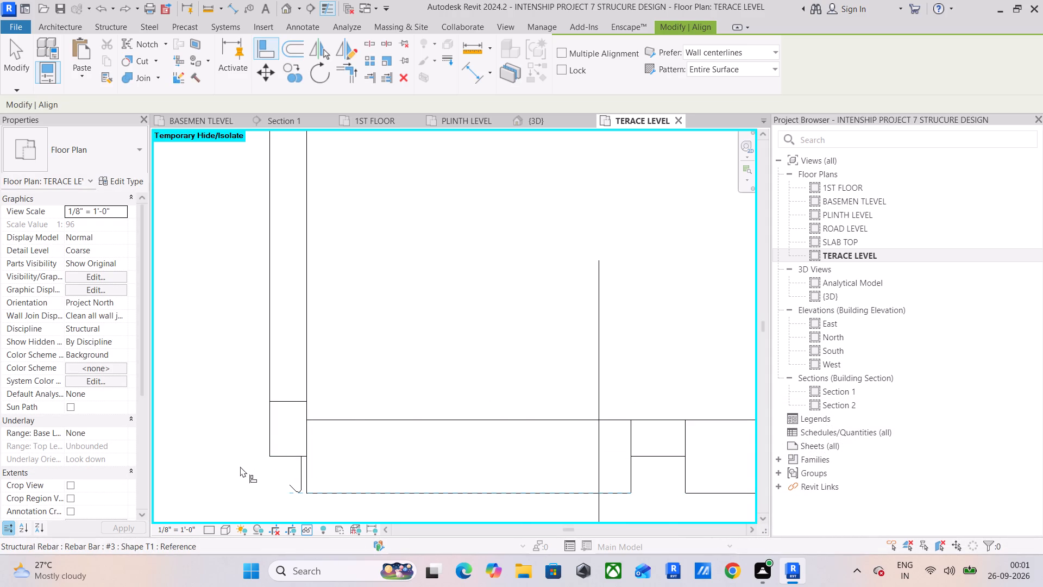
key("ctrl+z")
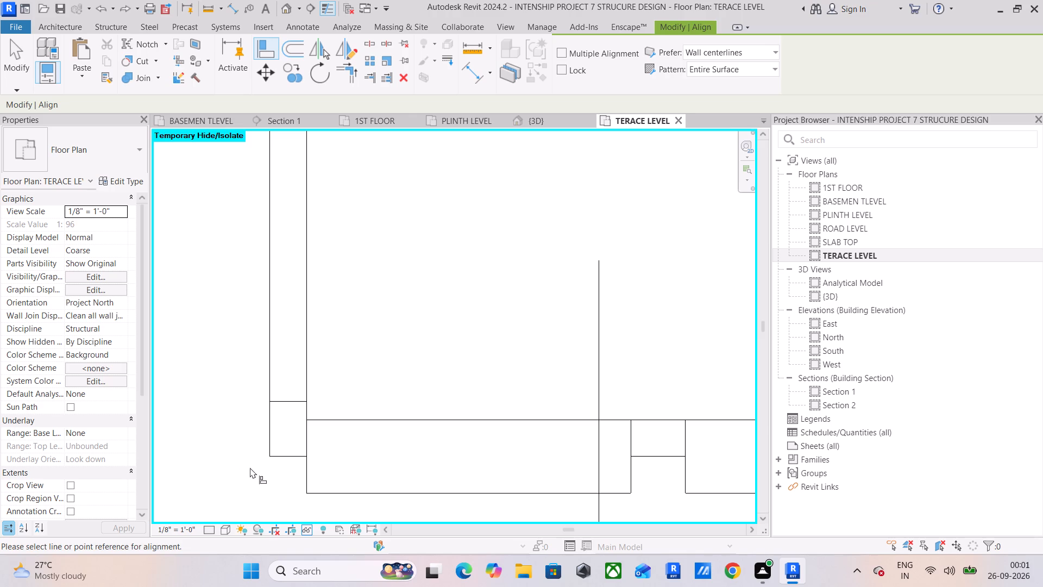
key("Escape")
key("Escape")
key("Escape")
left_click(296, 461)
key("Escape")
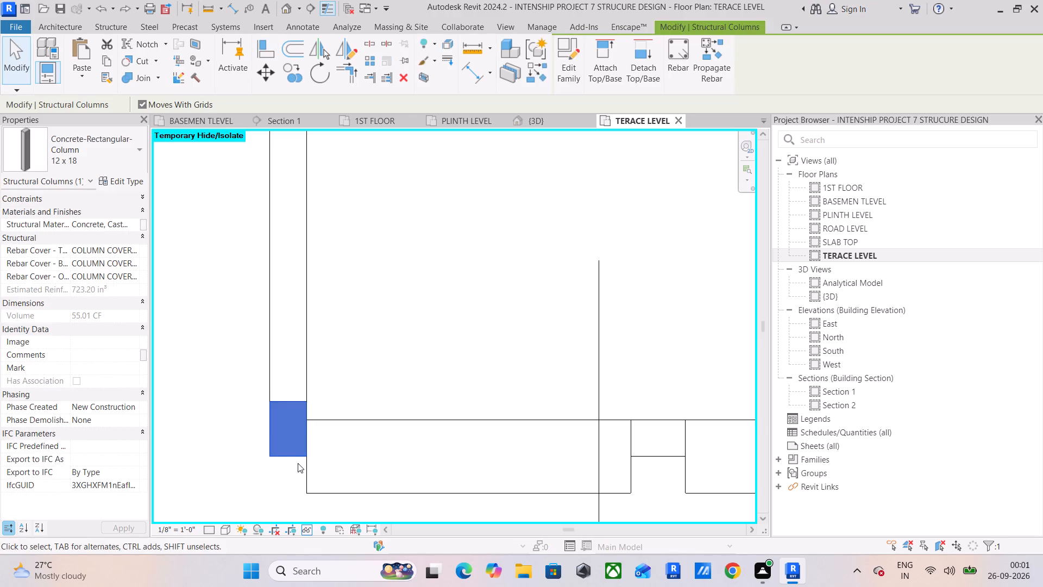
Align the south edge of the westernmost grid D beam with the south face of the corner column.
left_click(268, 55)
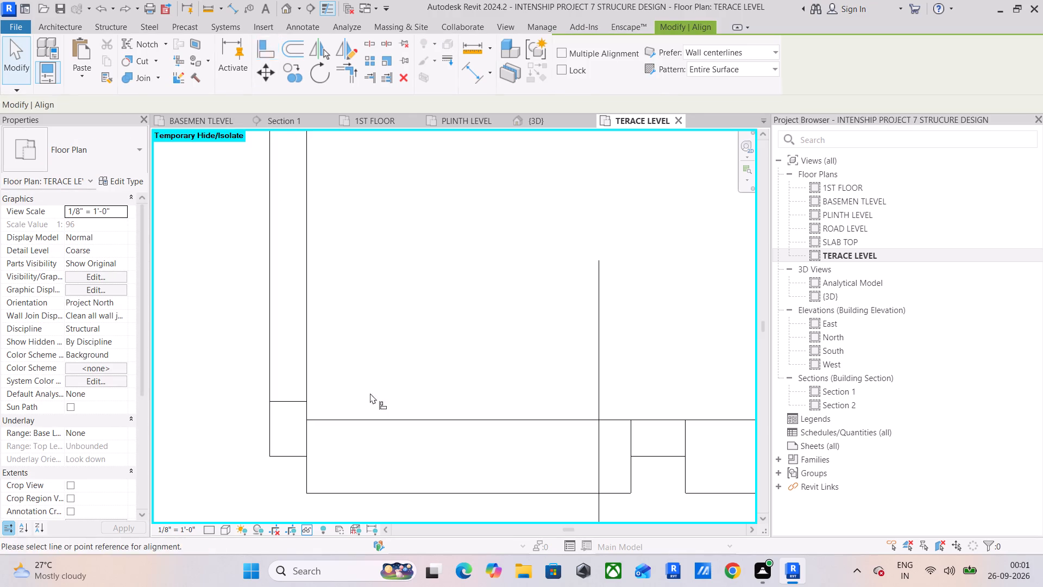
scroll(267, 458, "up", 5)
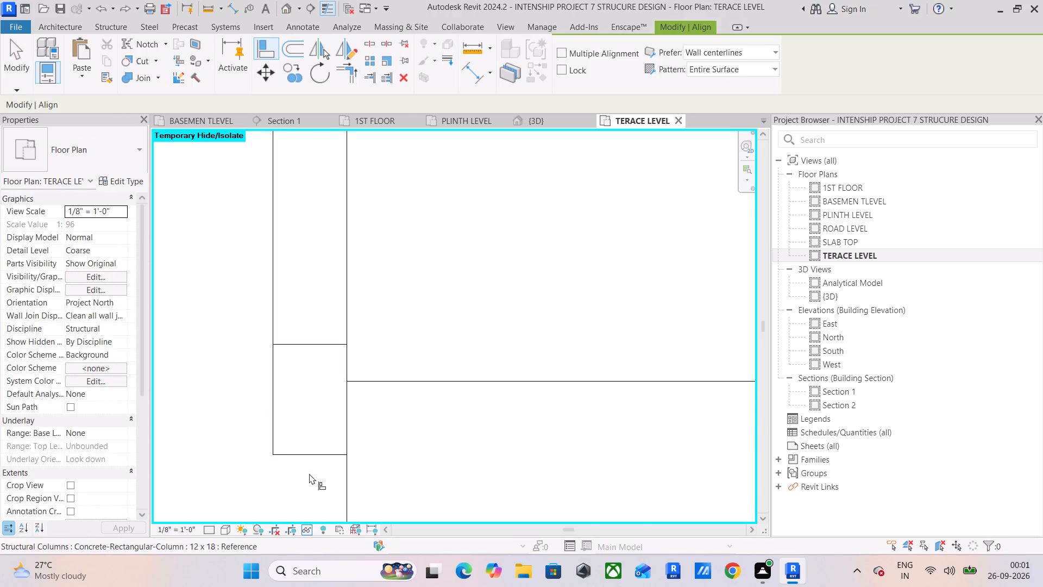
left_click(320, 459)
middle_click_drag(400, 446, 357, 349)
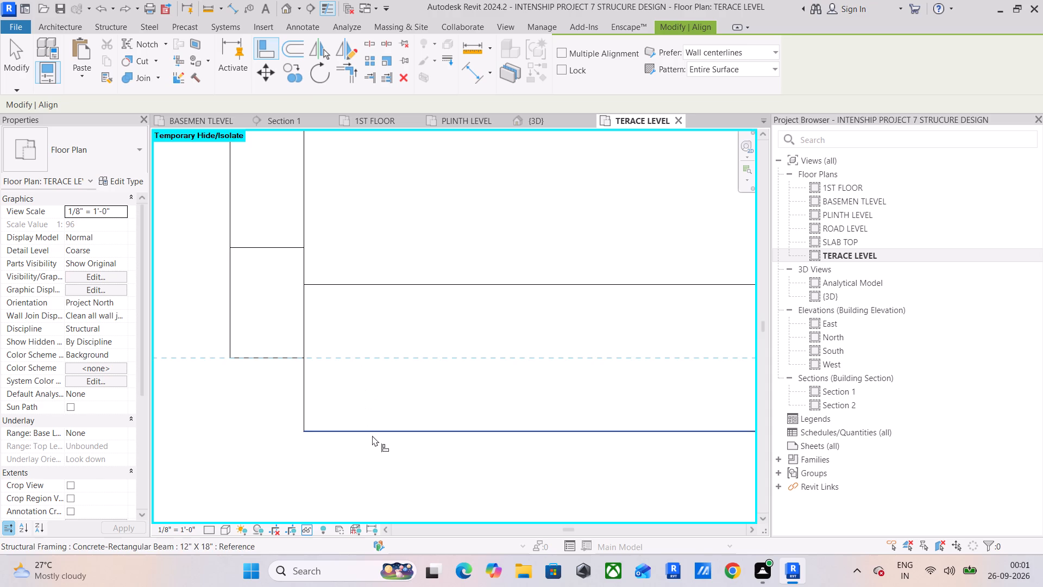
left_click(372, 435)
scroll(372, 435, "down", 10)
middle_click_drag(536, 419, 212, 409)
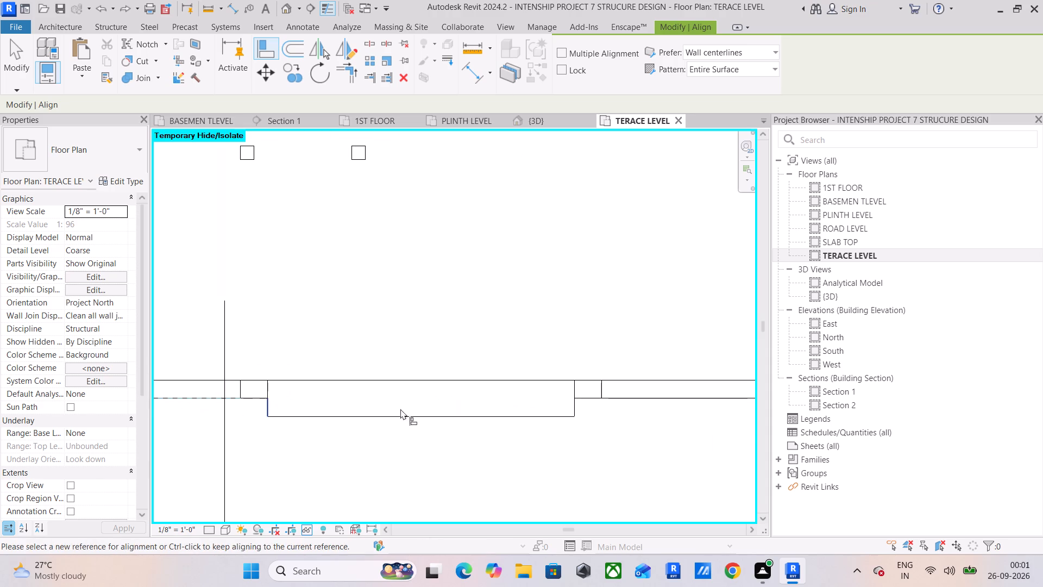
scroll(595, 425, "down", 4)
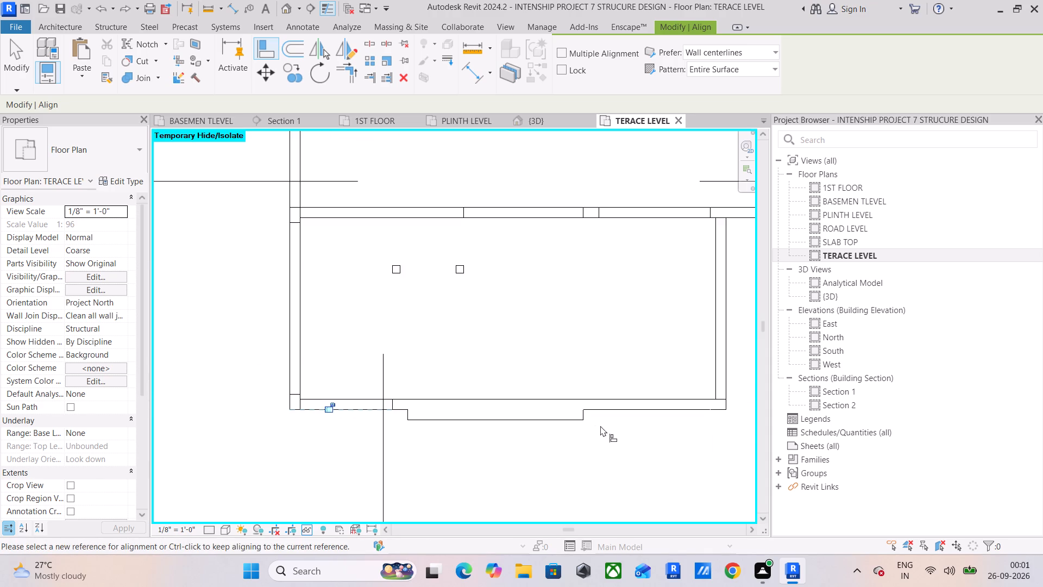
middle_click_drag(600, 426, 283, 471)
middle_click_drag(290, 486, 529, 477)
key("Escape")
key("Escape")
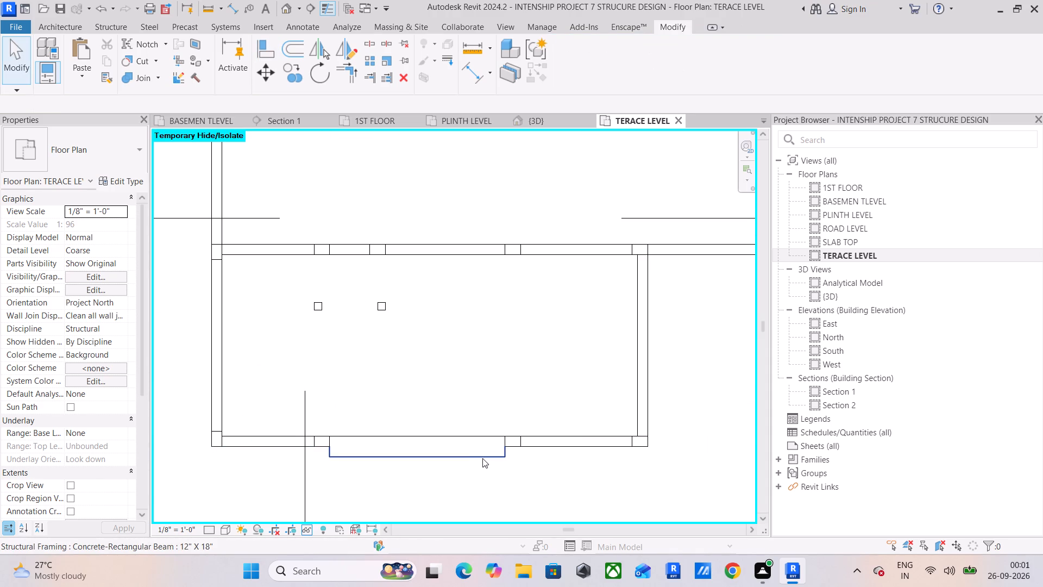
Align the south edge of the protruding middle grid D beam with the south face of the column at its west end.
left_click(482, 458)
scroll(311, 428, "up", 9)
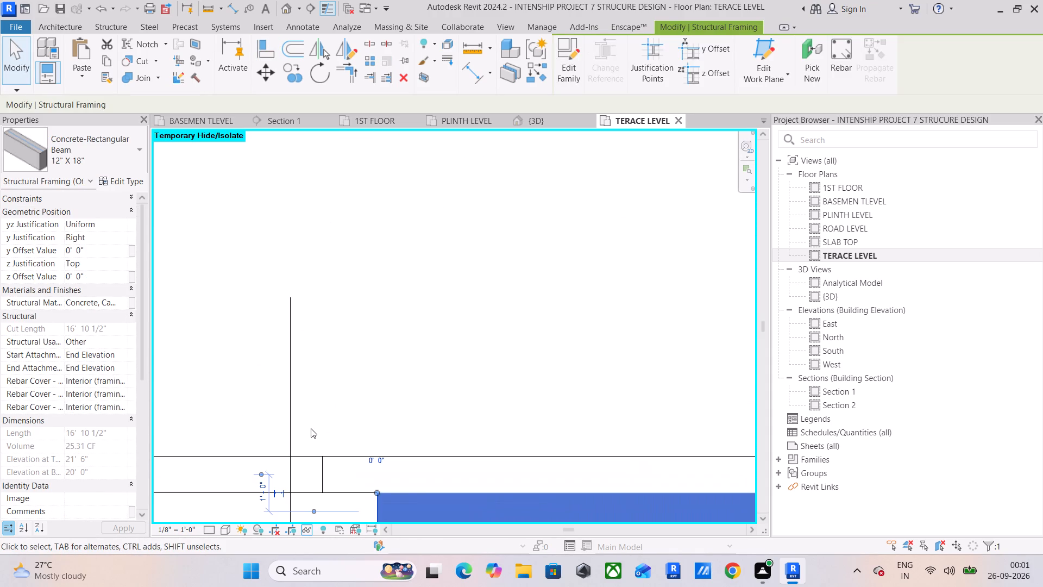
left_click(261, 46)
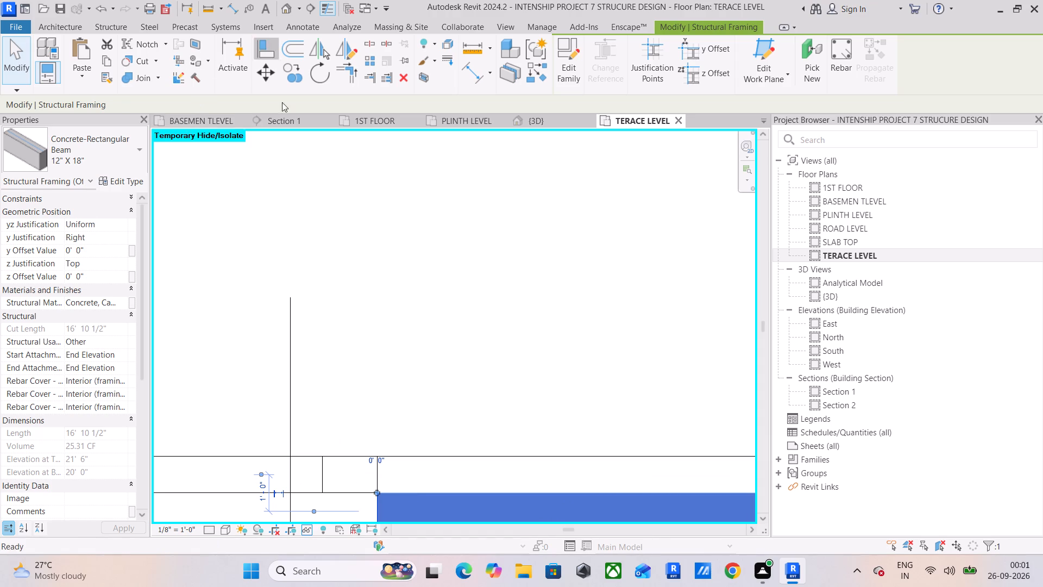
scroll(356, 492, "up", 3)
middle_click_drag(347, 447, 329, 268)
left_click(347, 320)
left_click(424, 371)
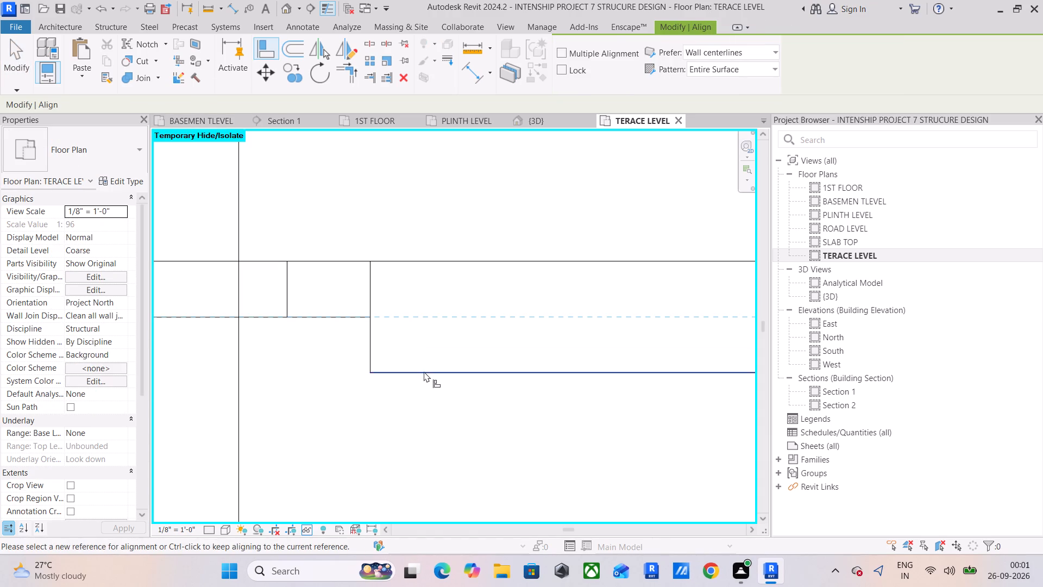
scroll(424, 373, "down", 9)
middle_click_drag(501, 396, 150, 470)
scroll(150, 470, "down", 5)
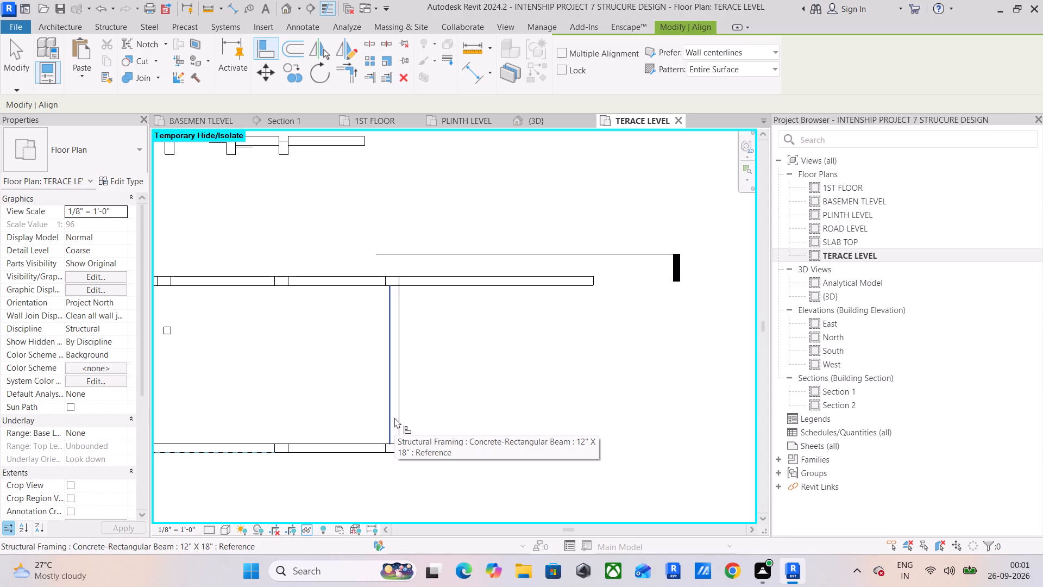
middle_click_drag(354, 373, 430, 498)
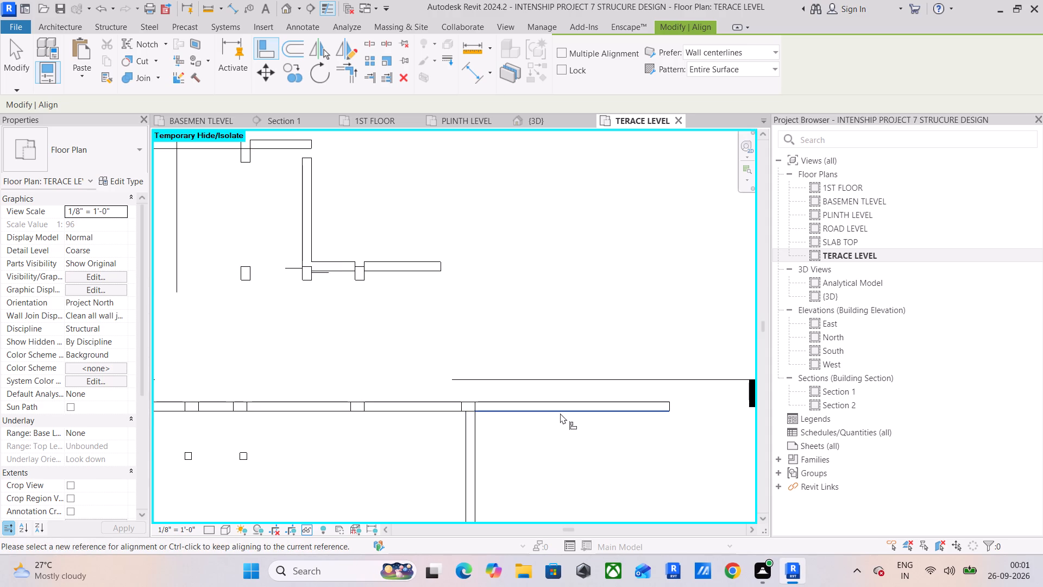
key("Escape")
key("Escape")
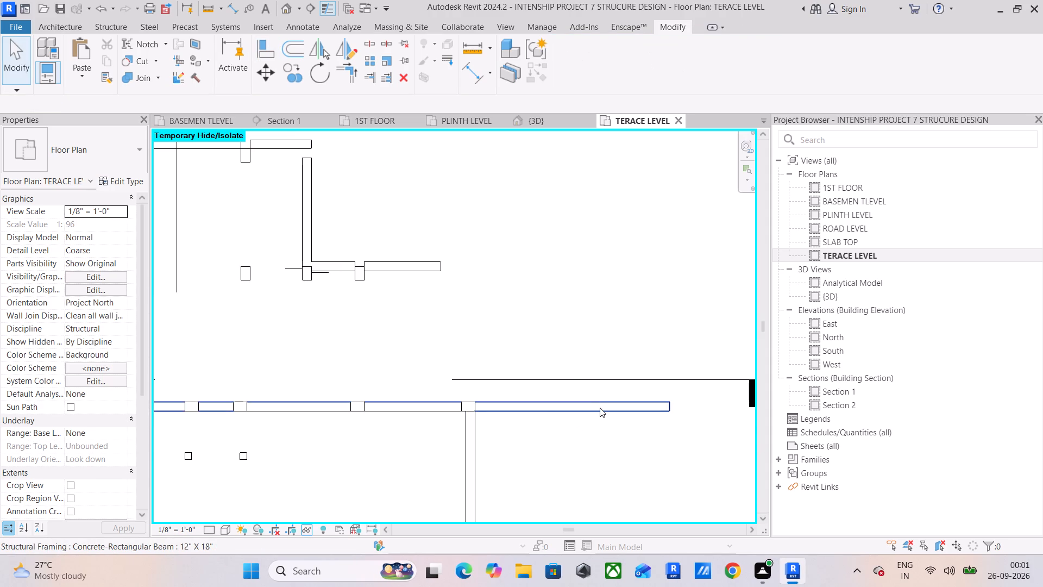
Shorten the long east-west beam along the southern wing's north side by moving its overlong east end to the corner column's west face.
left_click(600, 408)
scroll(600, 408, "down", 4)
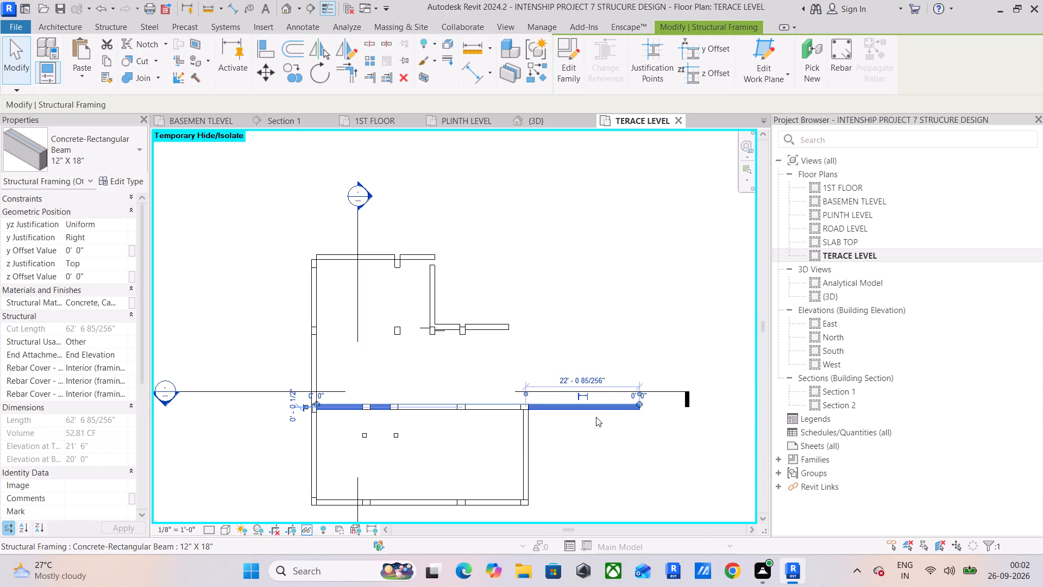
left_click_drag(640, 404, 528, 403)
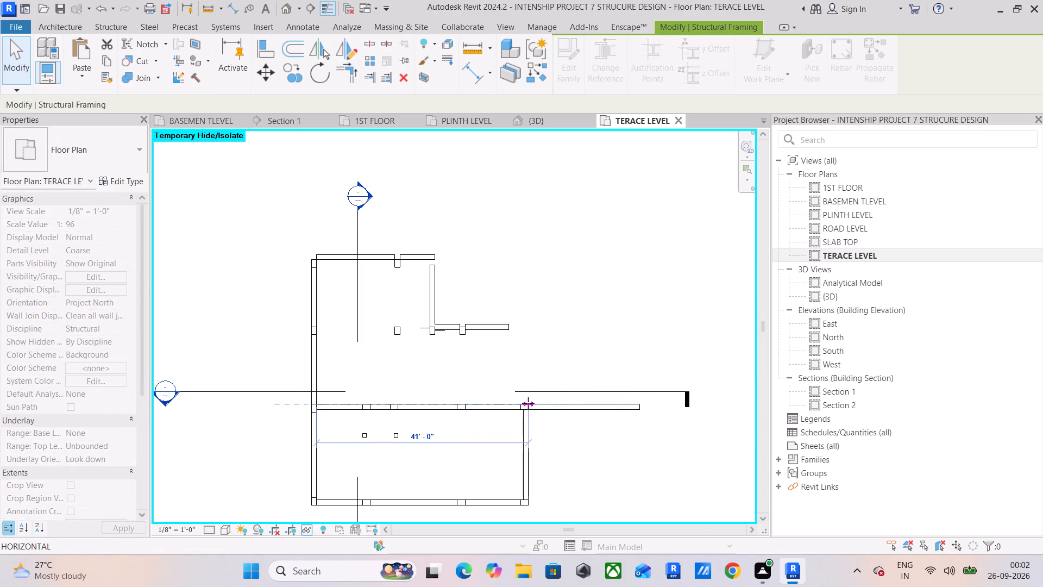
left_click_drag(528, 403, 517, 409)
scroll(488, 404, "up", 5)
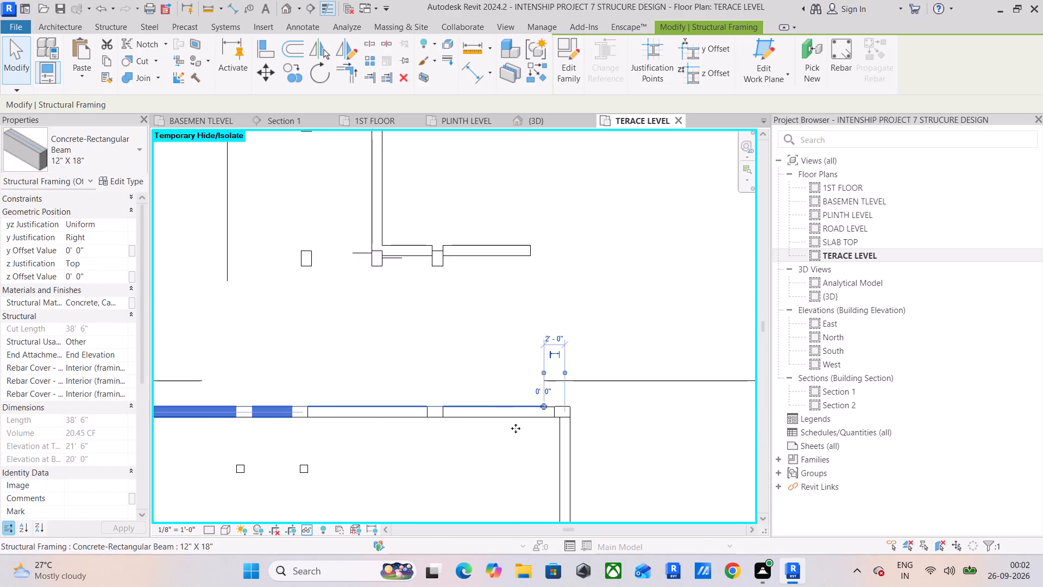
scroll(526, 433, "up", 5)
scroll(548, 393, "up", 4)
left_click_drag(537, 374, 566, 376)
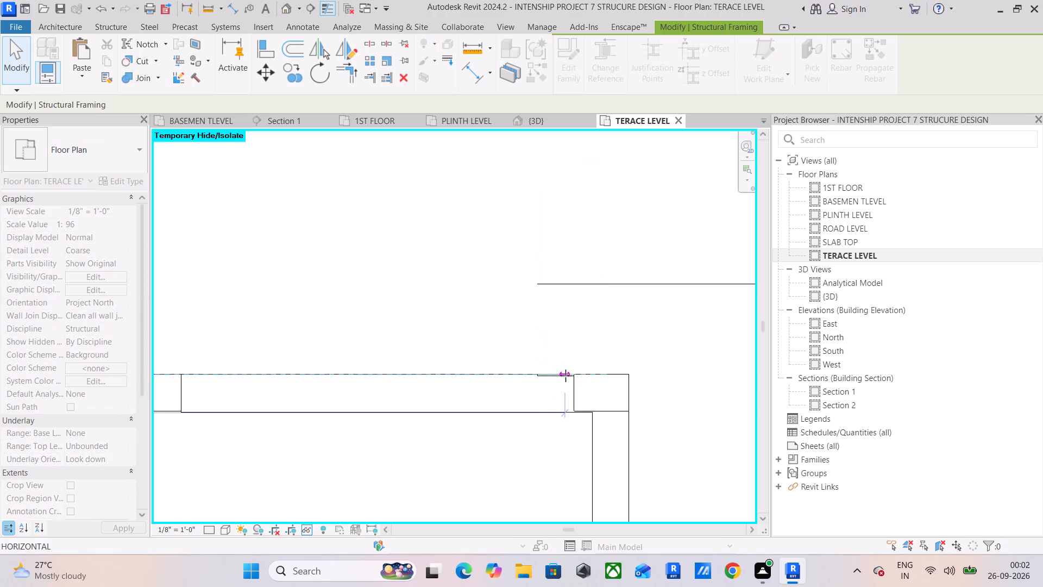
left_click_drag(566, 376, 575, 374)
scroll(413, 444, "down", 4)
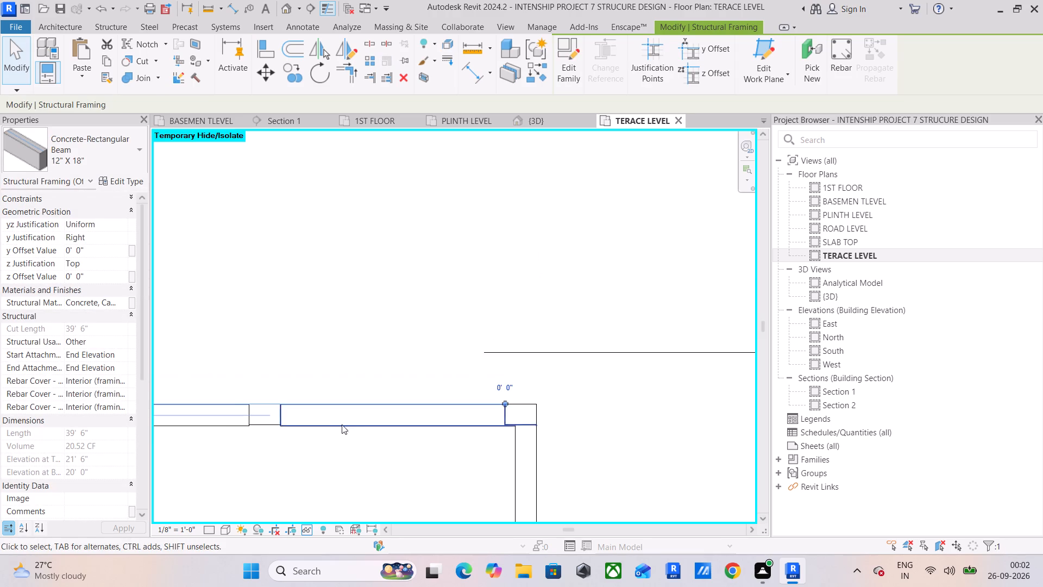
scroll(340, 423, "up", 5)
scroll(617, 453, "up", 1)
middle_click_drag(607, 455, 236, 476)
scroll(318, 352, "up", 4)
left_click(403, 373)
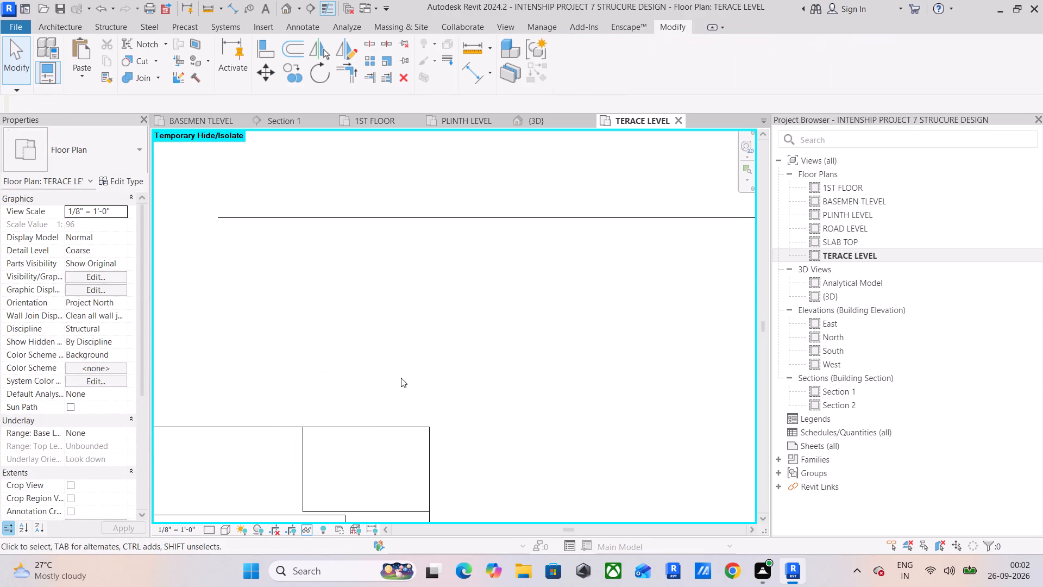
Measure the distance from the corner column's north face to the south edge of the adjoining east-west beam with an aligned dimension.
scroll(265, 429, "down", 6)
middle_click_drag(300, 440, 536, 378)
scroll(536, 378, "up", 1)
scroll(403, 440, "down", 1)
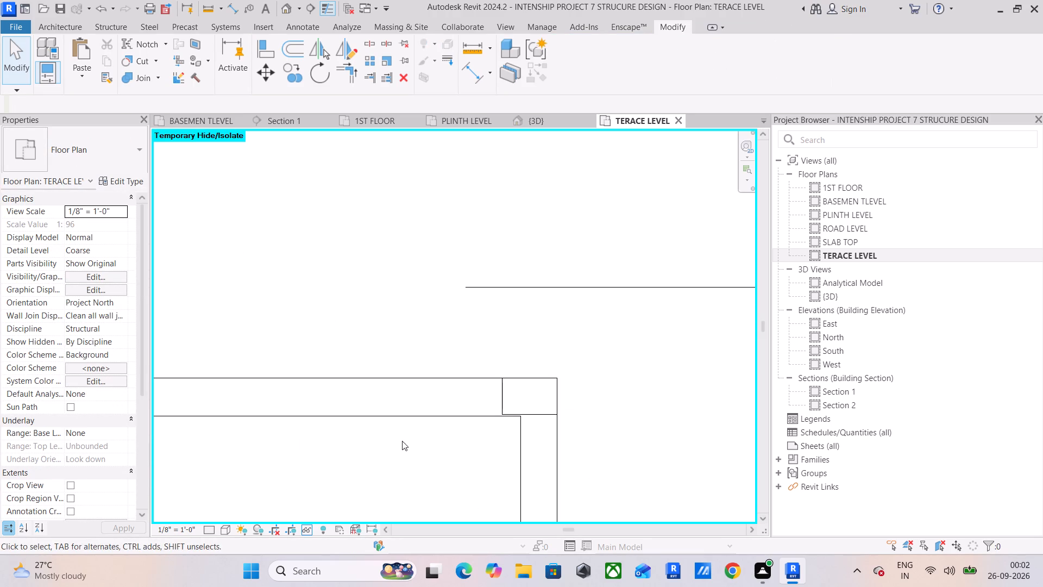
left_click(535, 416)
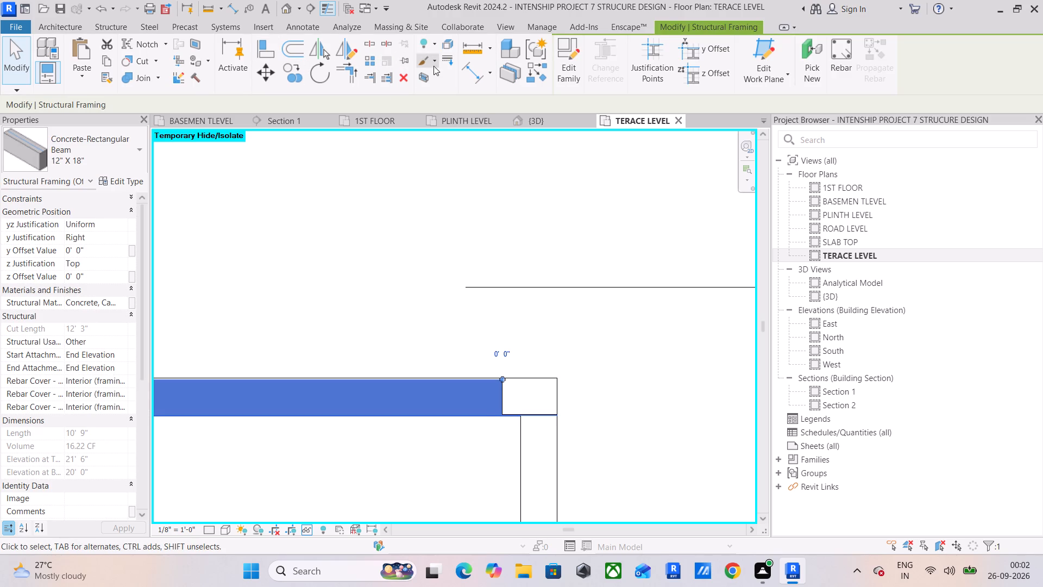
left_click(476, 66)
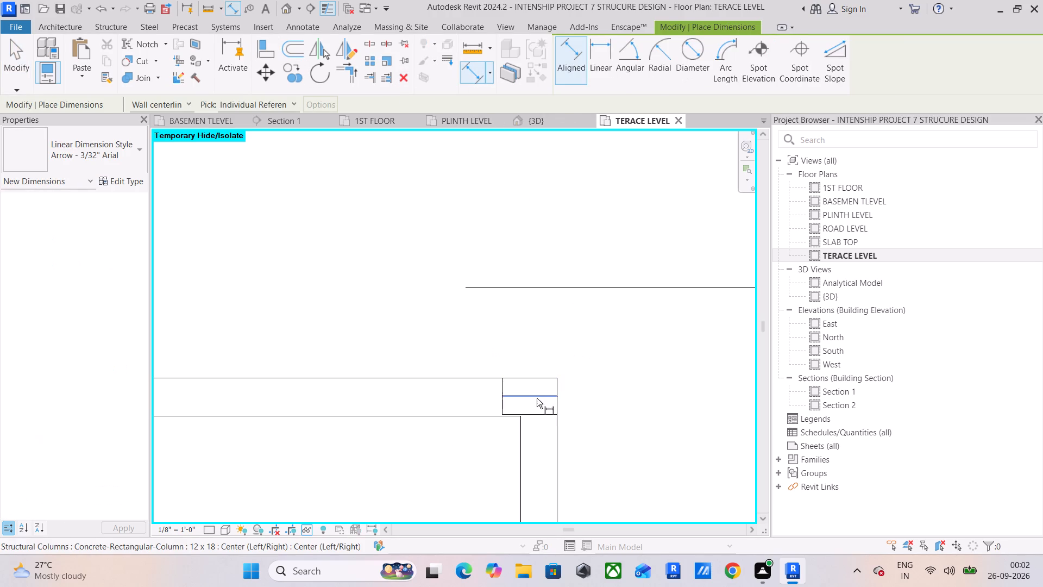
left_click(541, 376)
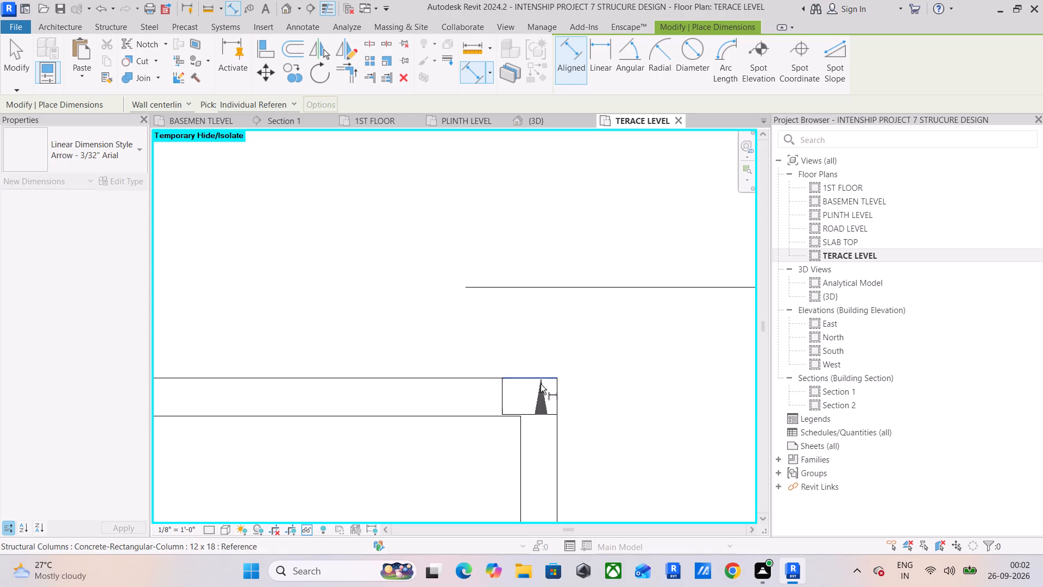
scroll(539, 415, "up", 3)
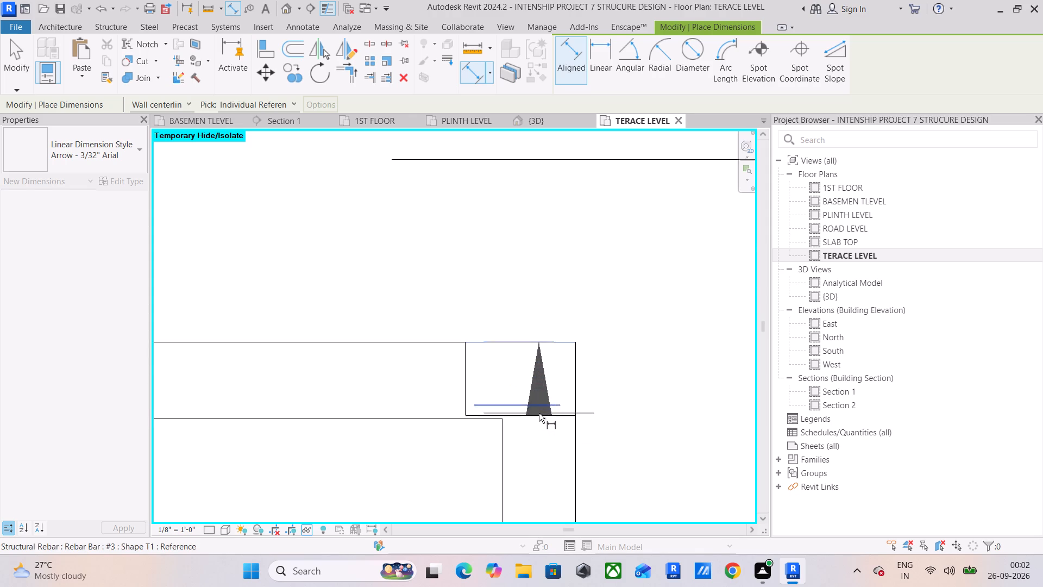
scroll(539, 413, "up", 6)
left_click(477, 416)
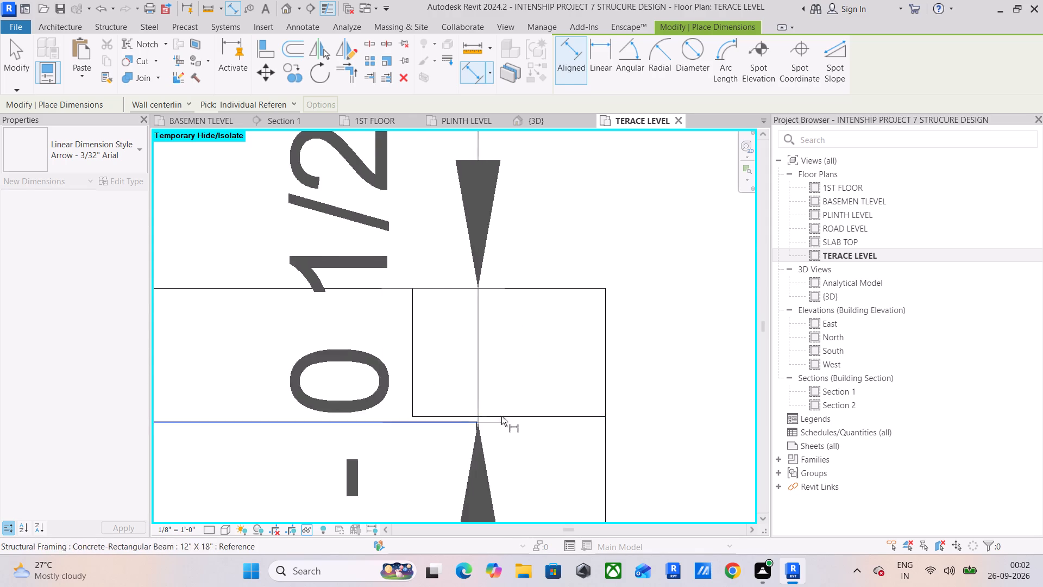
scroll(611, 387, "down", 10)
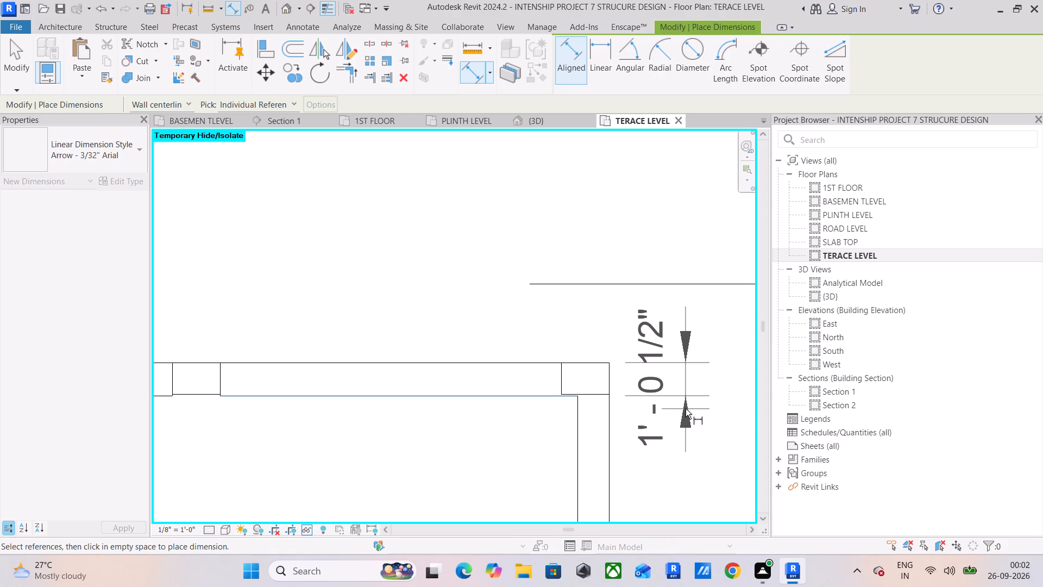
scroll(686, 409, "down", 5)
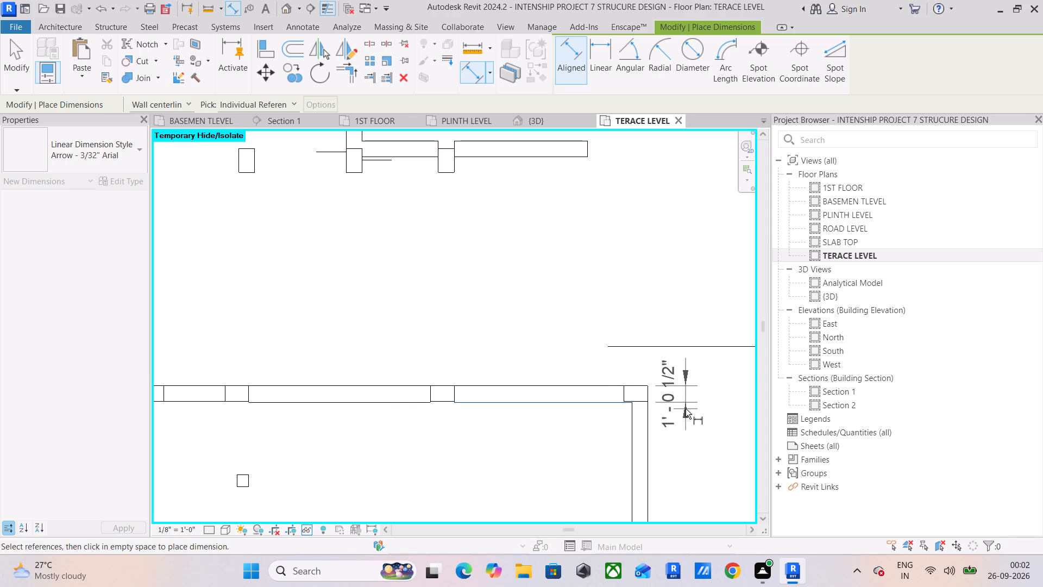
key("Escape")
key("Escape")
key("Escape")
Examine how the east-west beams along the southern wing's north side line up with the corner and intermediate columns.
left_click(456, 417)
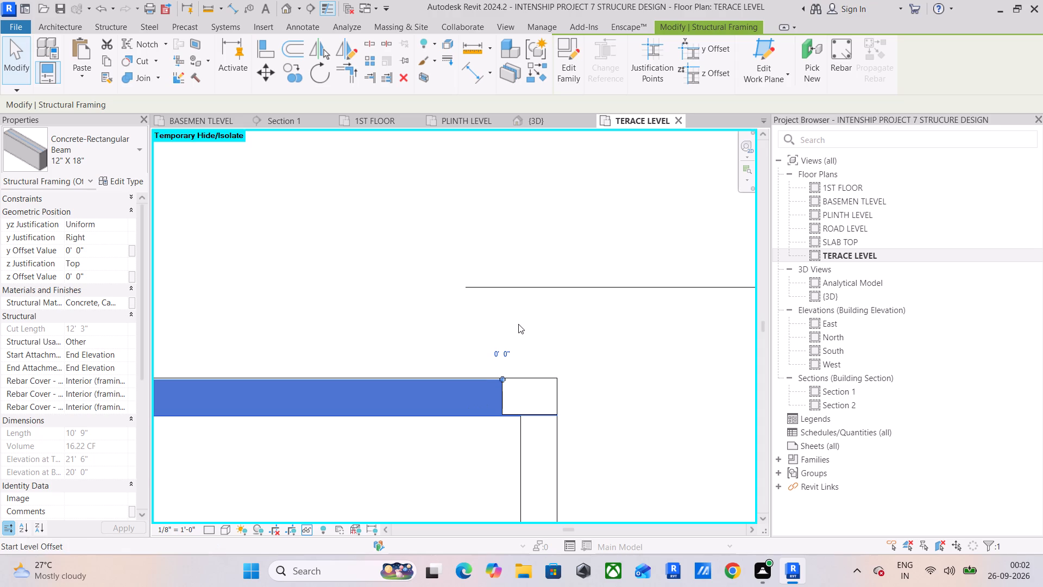
scroll(466, 402, "up", 2)
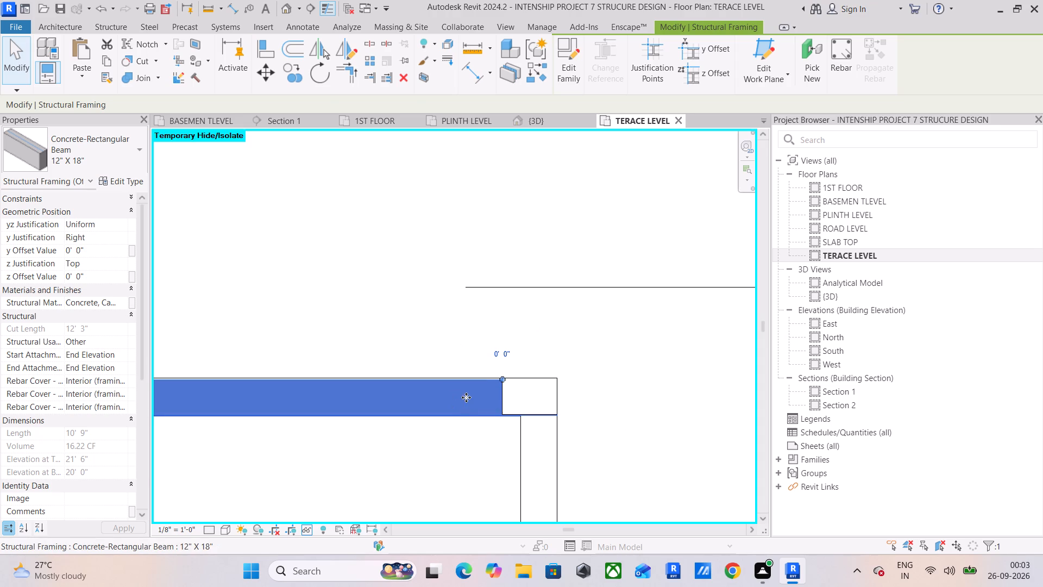
scroll(466, 397, "up", 4)
scroll(560, 358, "up", 5)
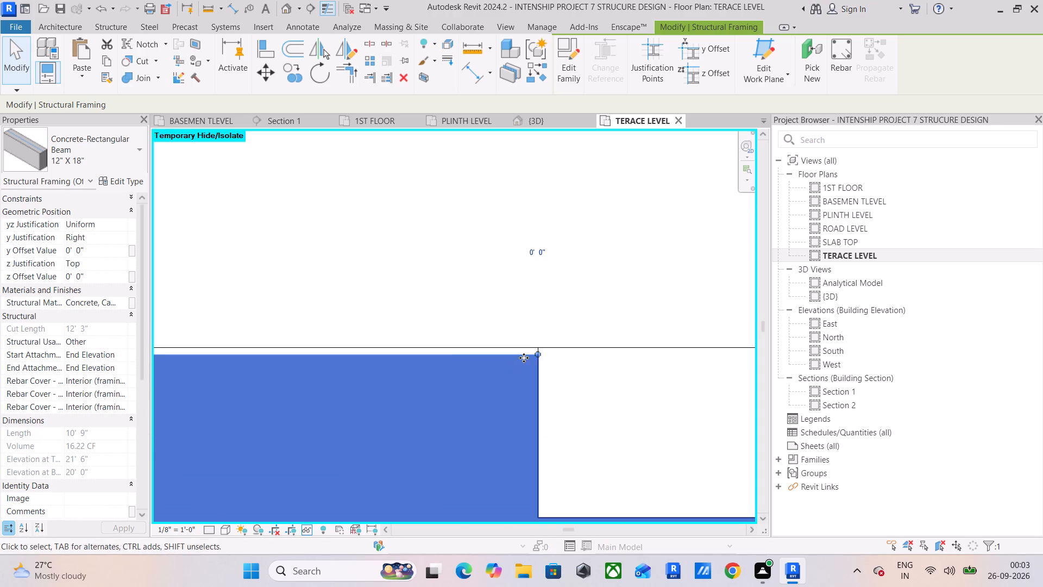
scroll(517, 346, "up", 5)
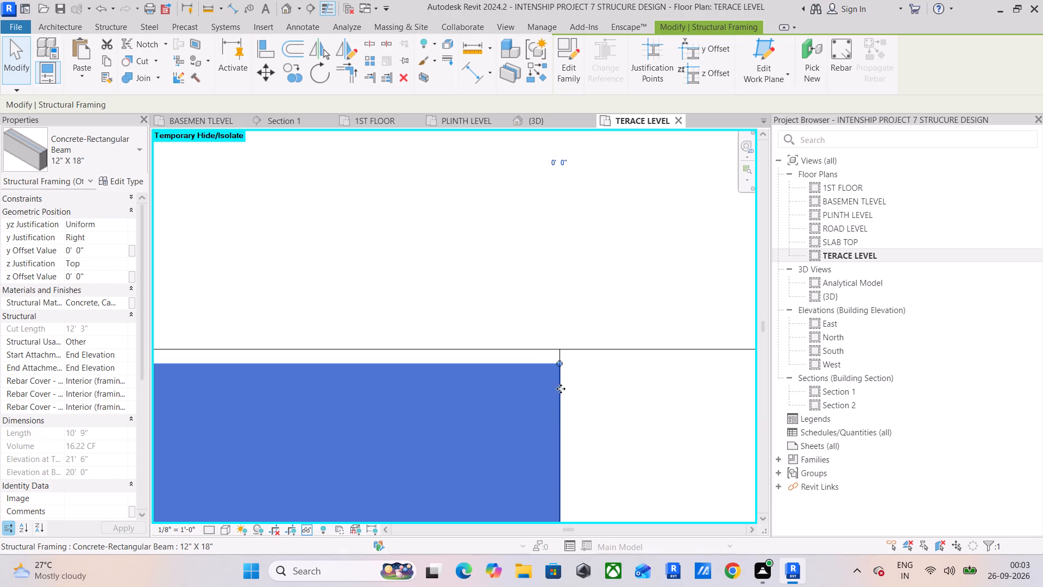
scroll(533, 349, "down", 6)
scroll(606, 422, "down", 4)
scroll(590, 482, "up", 5)
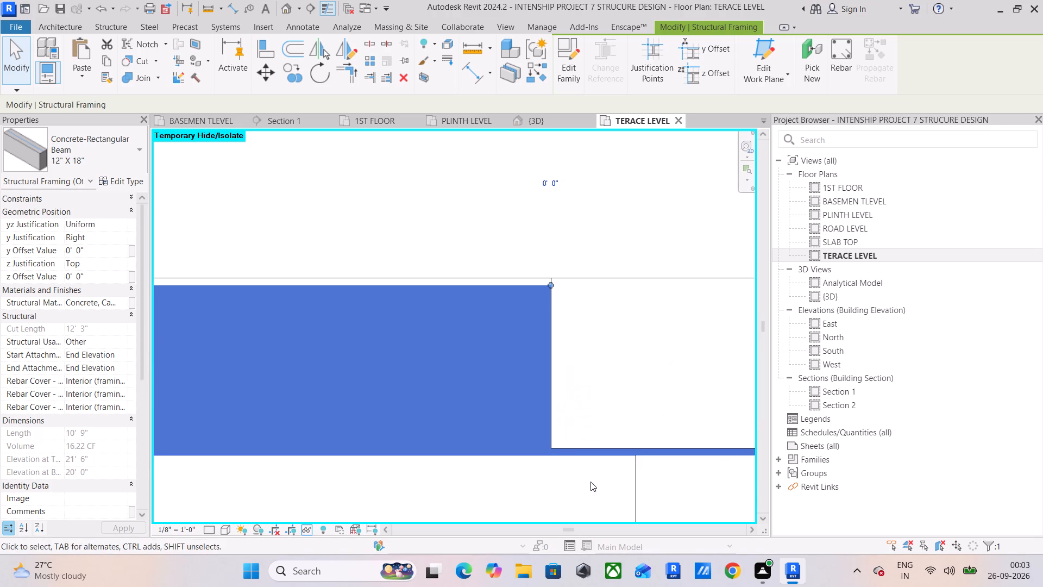
scroll(502, 416, "down", 11)
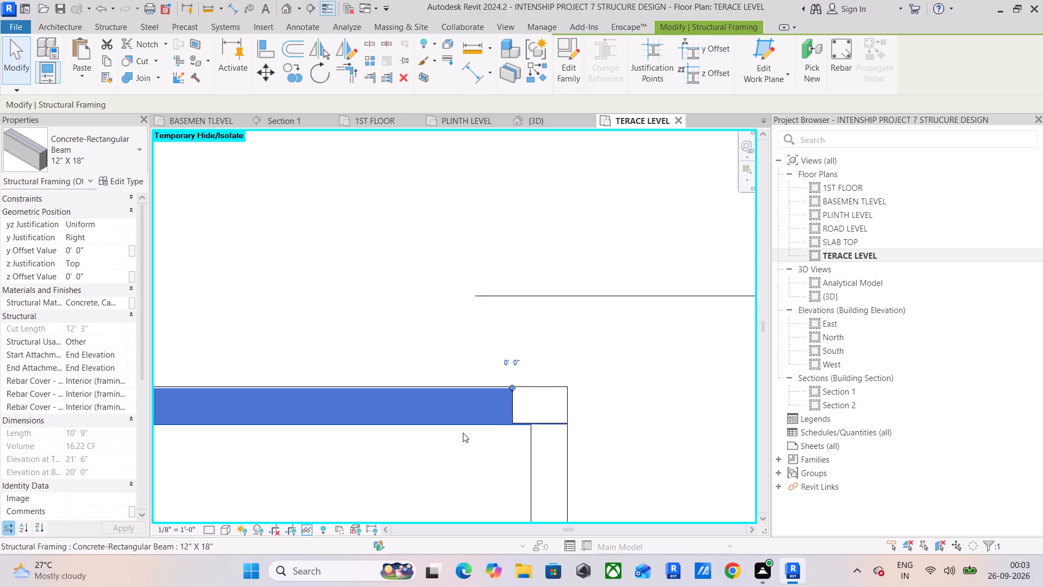
middle_click_drag(463, 433, 655, 377)
middle_click_drag(237, 358, 285, 353)
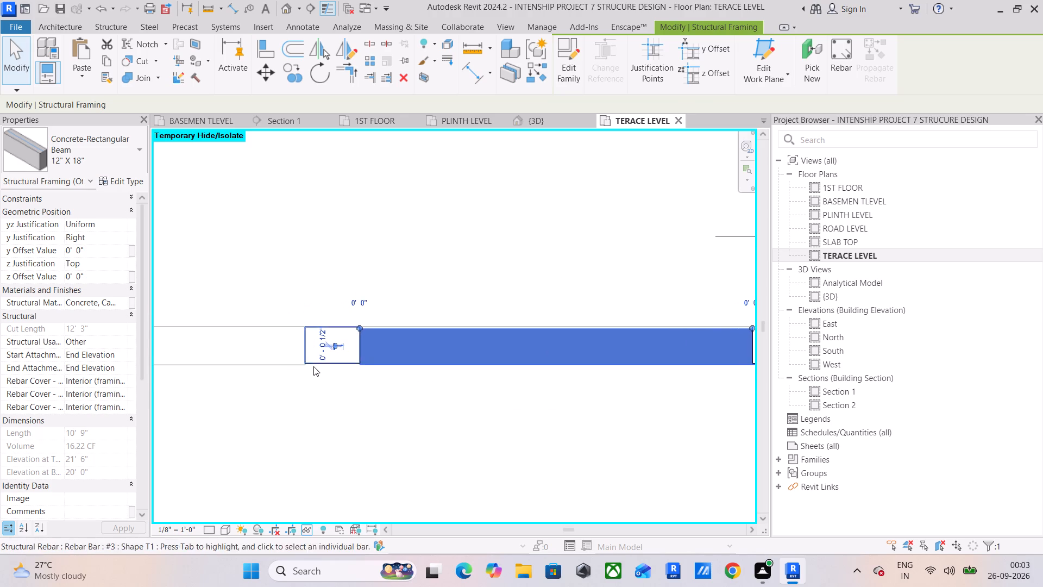
scroll(313, 366, "up", 5)
left_click(376, 365)
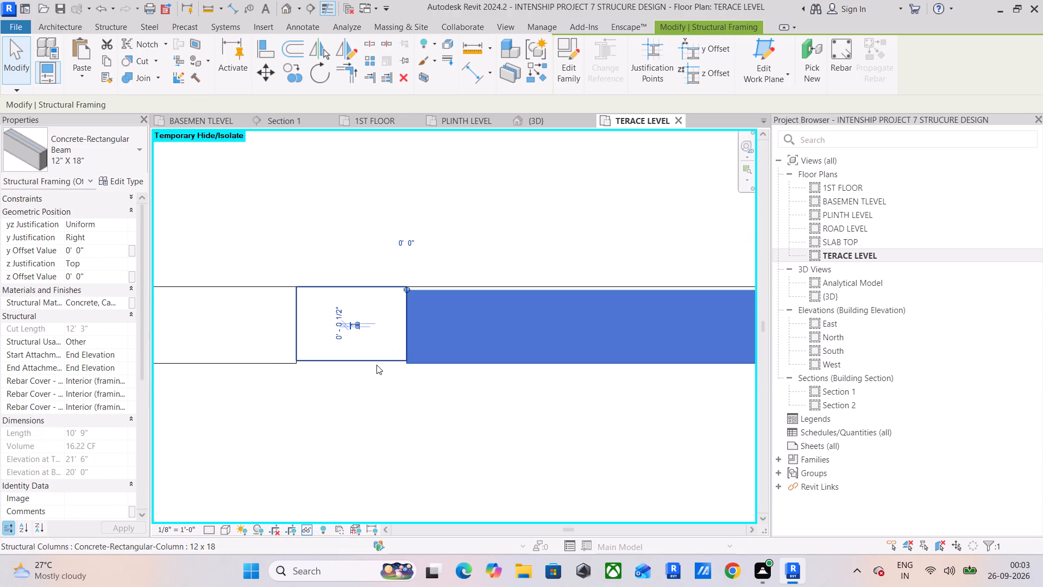
scroll(398, 390, "down", 6)
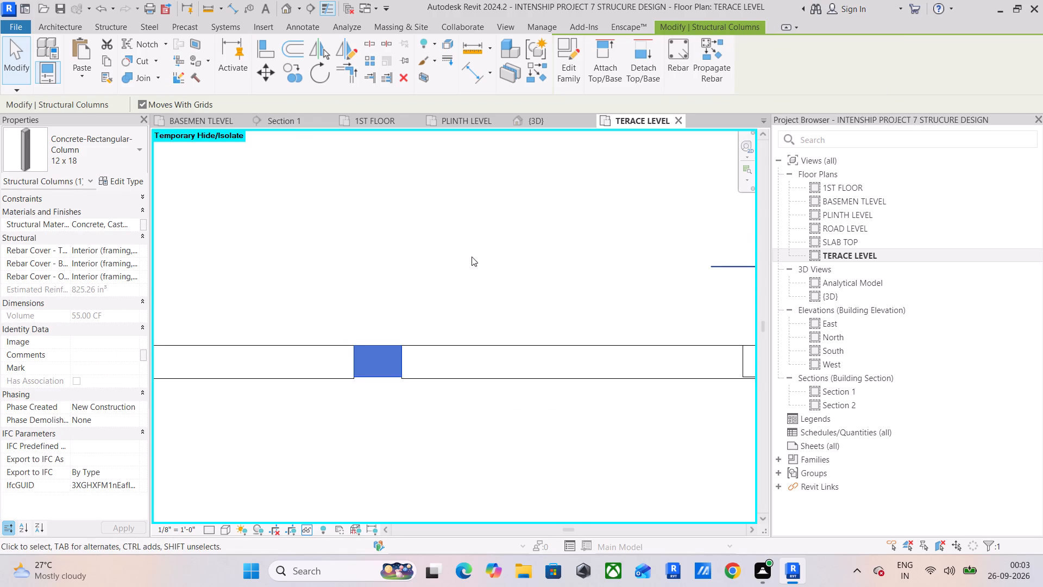
scroll(523, 364, "down", 9)
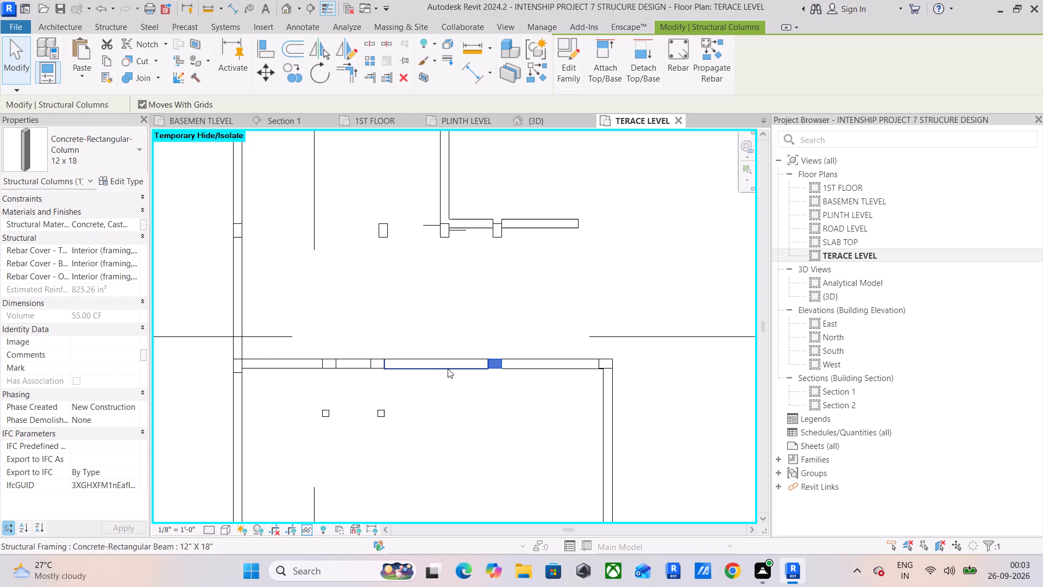
Undo the terrace-level beam placements, trims, alignments and element isolation back to before the terrace beams were added.
key("ctrl+z")
key("ctrl+z")
key("ctrl+z")
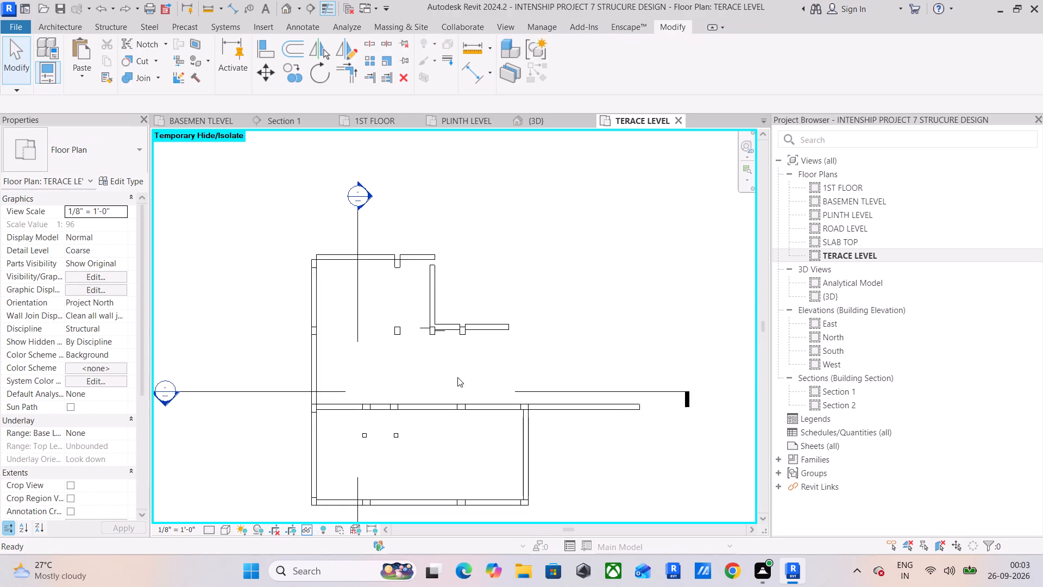
key("ctrl+z")
key("ctrl+z")
key("ctrl+z")
key("ctrl+z")
key("ctrl+z")
key("ctrl+z")
key("ctrl+z")
key("ctrl+z")
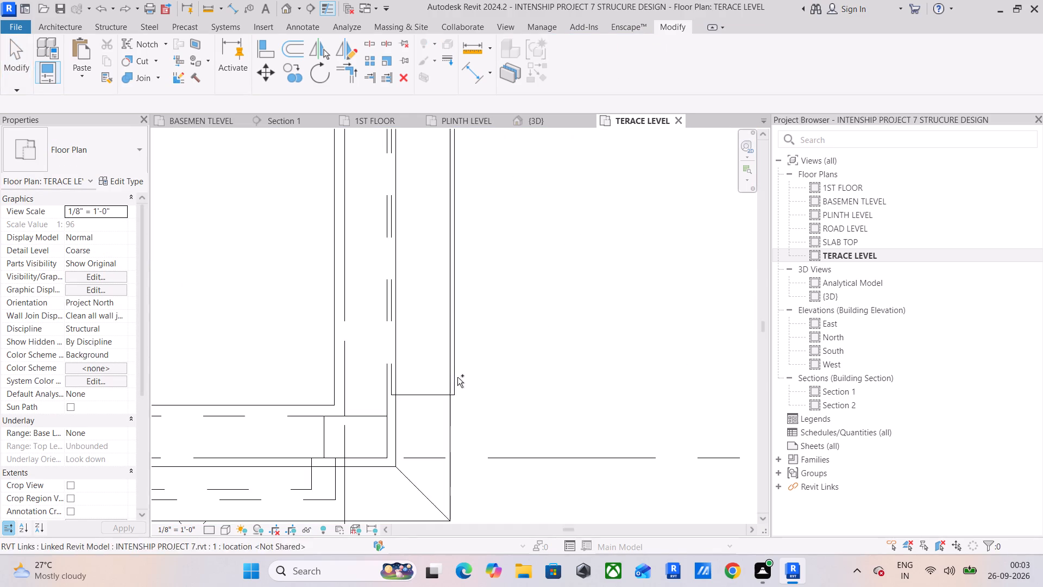
key("ctrl+z")
key("ctrl+z")
key("ctrl+z")
key("ctrl+z")
key("ctrl+z")
key("ctrl+z")
key("ctrl+z")
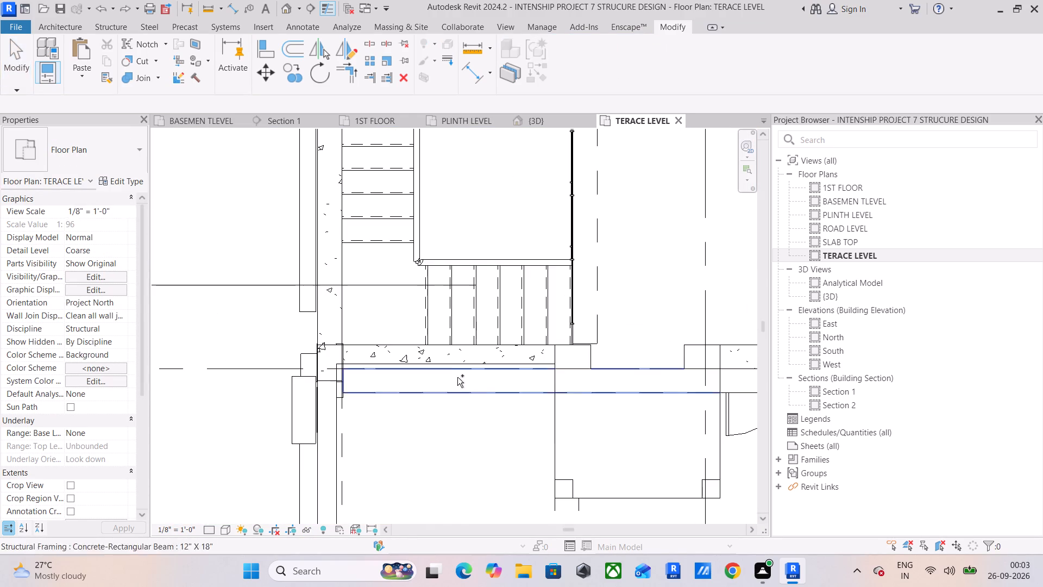
key("ctrl+z")
key("ctrl+z")
key("ctrl+z")
key("ctrl+z")
key("ctrl+z")
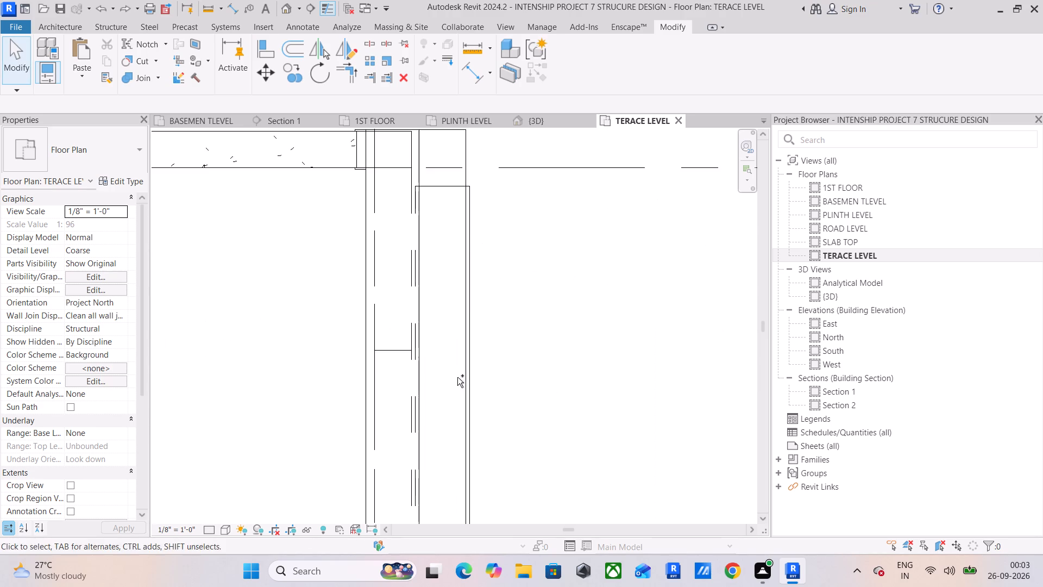
key("ctrl+z")
key("ctrl+z")
key("ctrl+z")
key("ctrl+z")
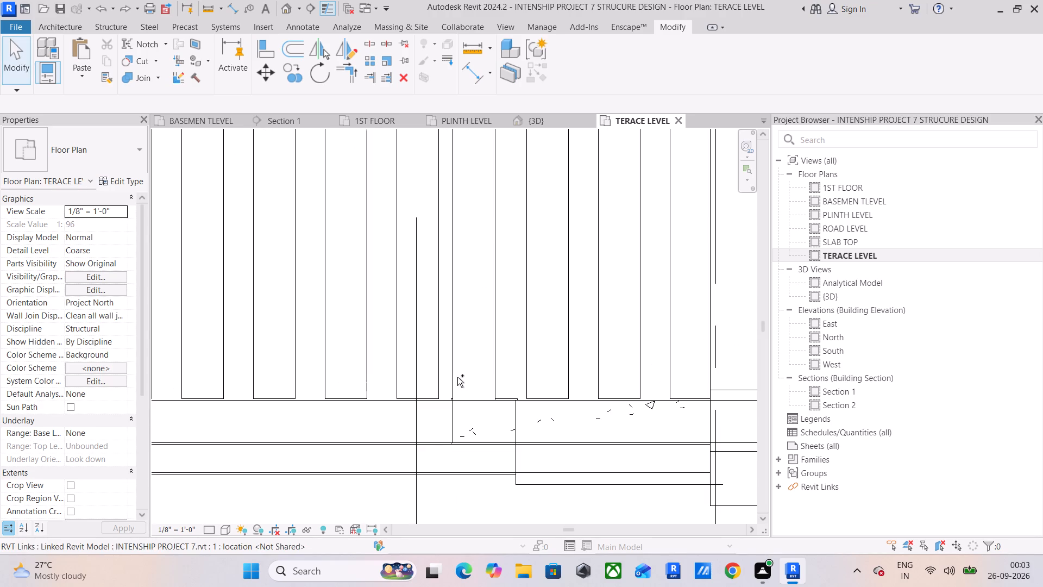
key("ctrl+z")
key("ctrl+z")
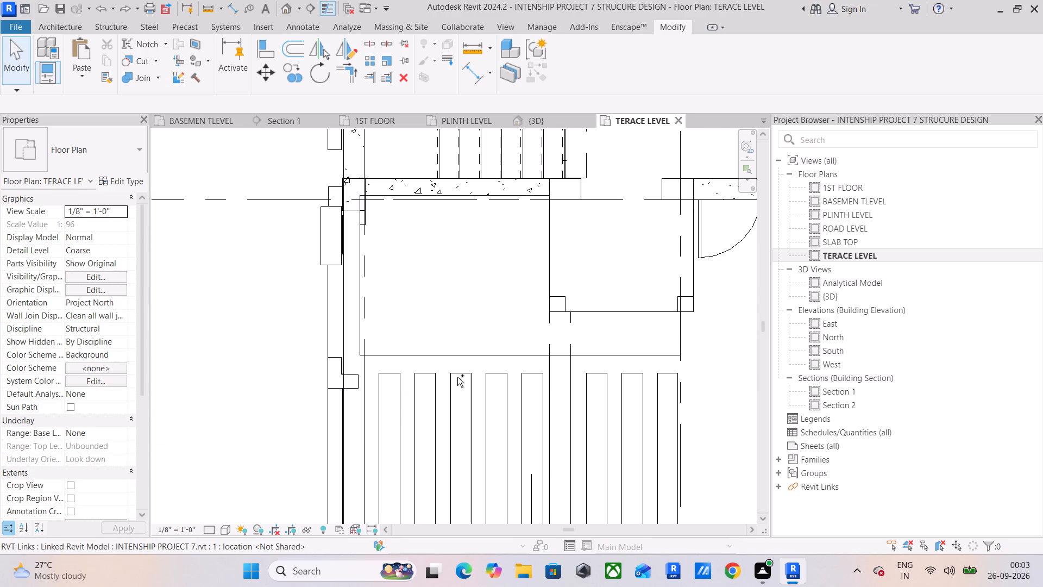
key("ctrl+z")
key("ctrl+z")
key("ctrl+z")
key("ctrl+z")
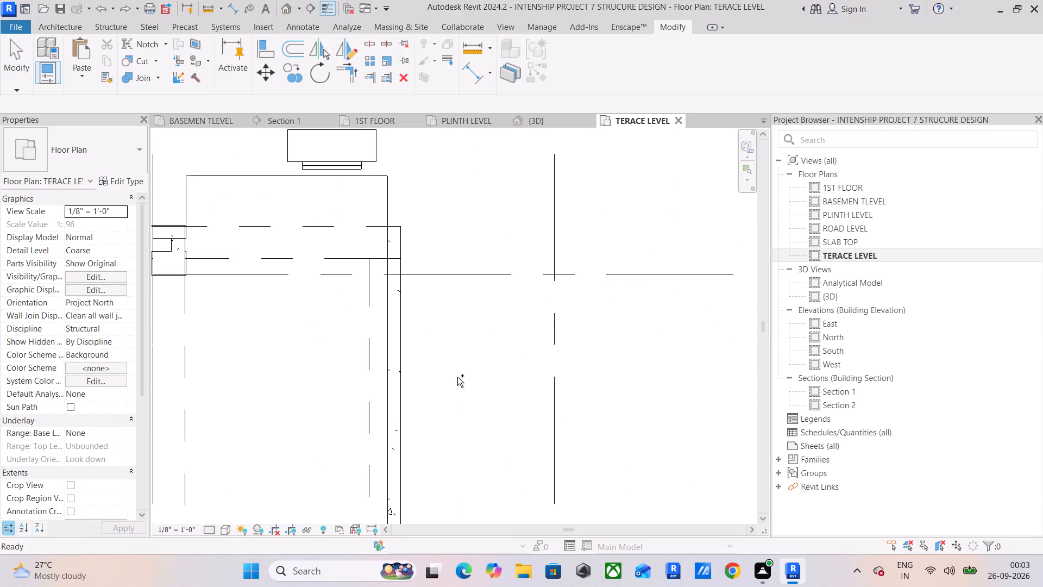
key("ctrl+z")
key("ctrl+z")
key("ctrl+z")
key("ctrl+z")
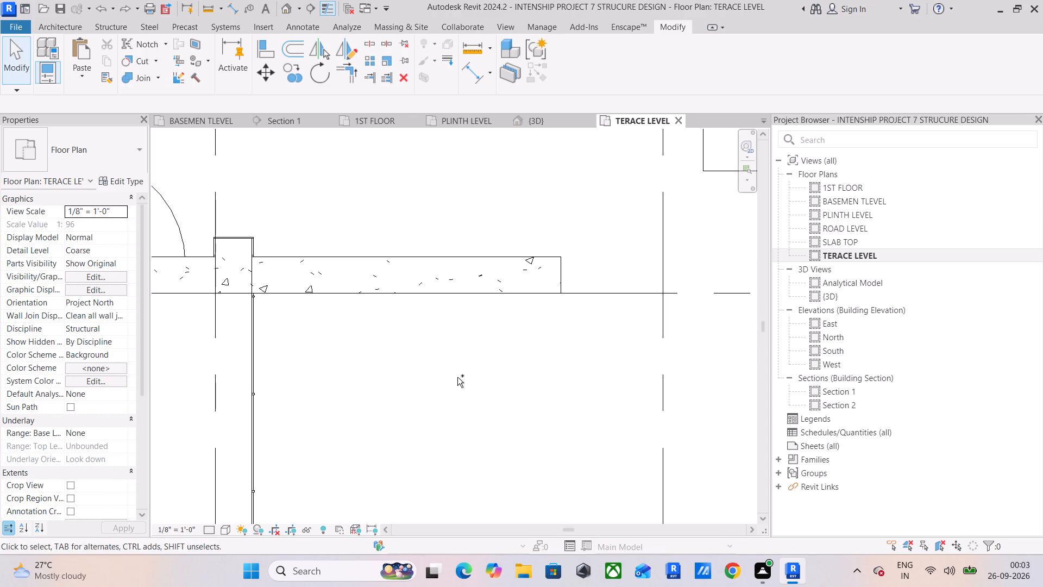
key("ctrl+z")
key("ctrl+z")
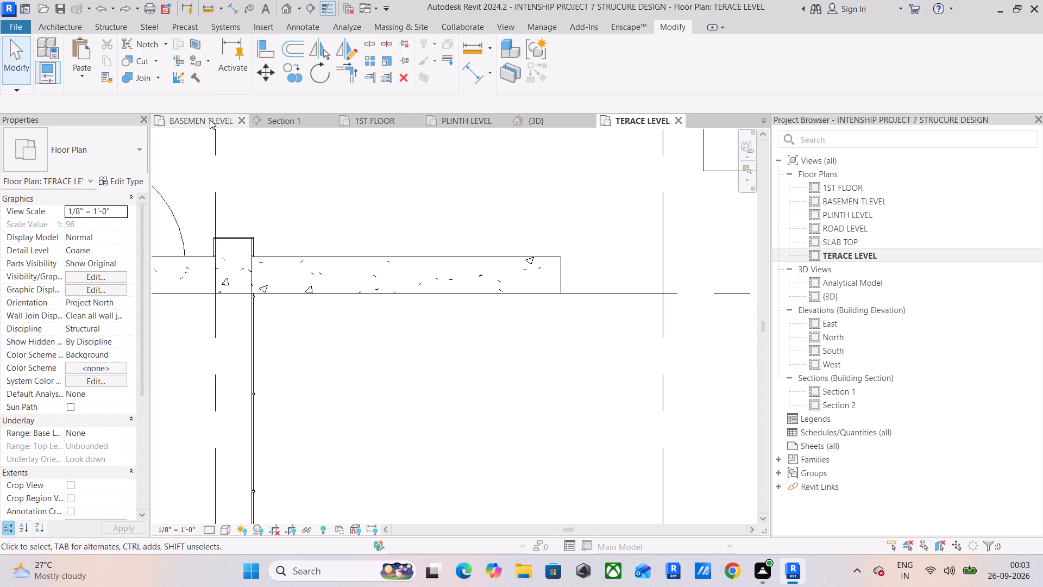
Open the {3D} view and turn off its section box.
left_click(554, 121)
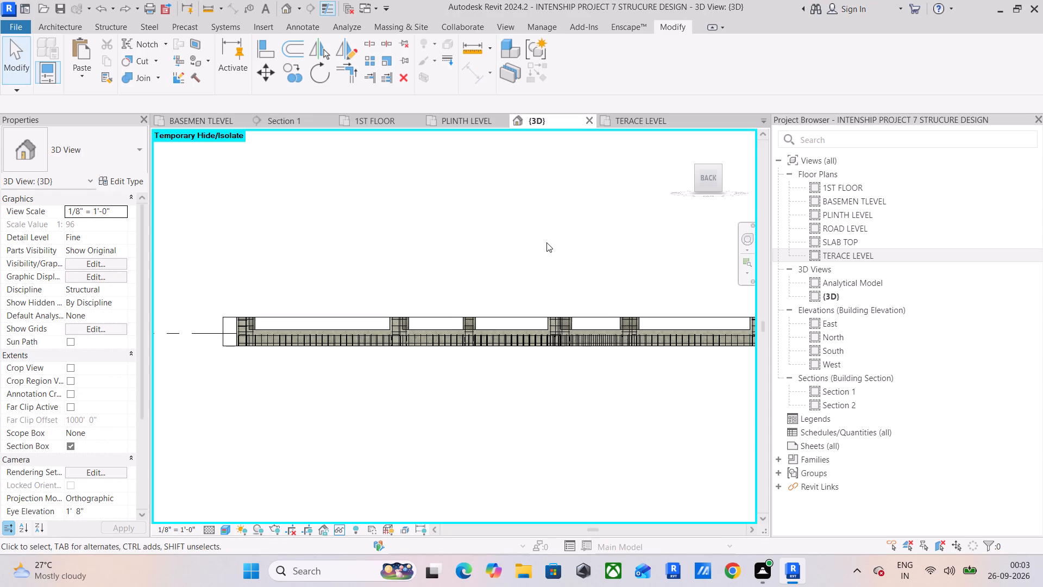
scroll(546, 245, "down", 5)
left_click(70, 445)
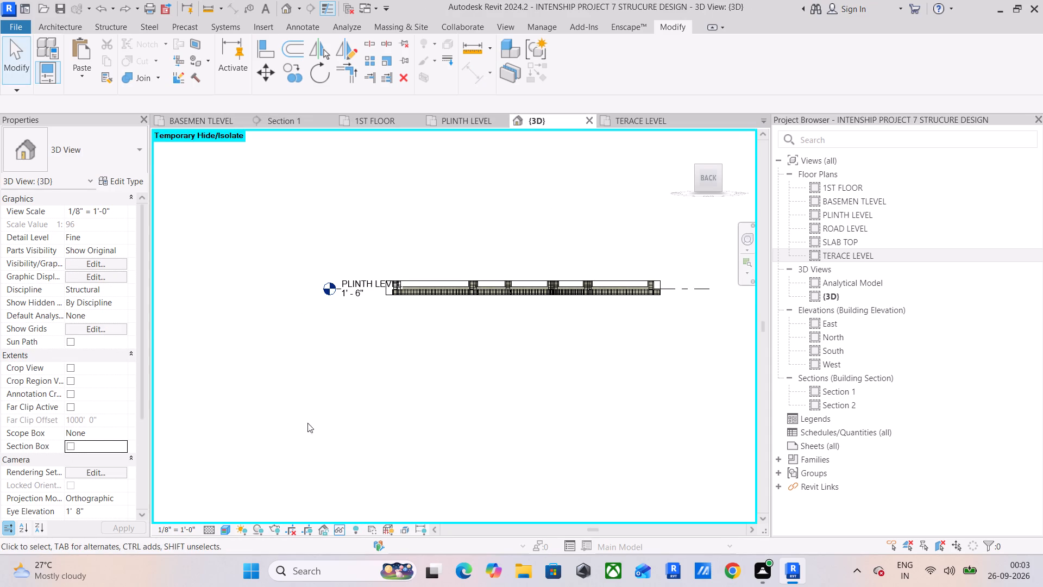
Select the two slender interior columns together with their rebar, excluding the level plane from the selection.
scroll(542, 313, "down", 5)
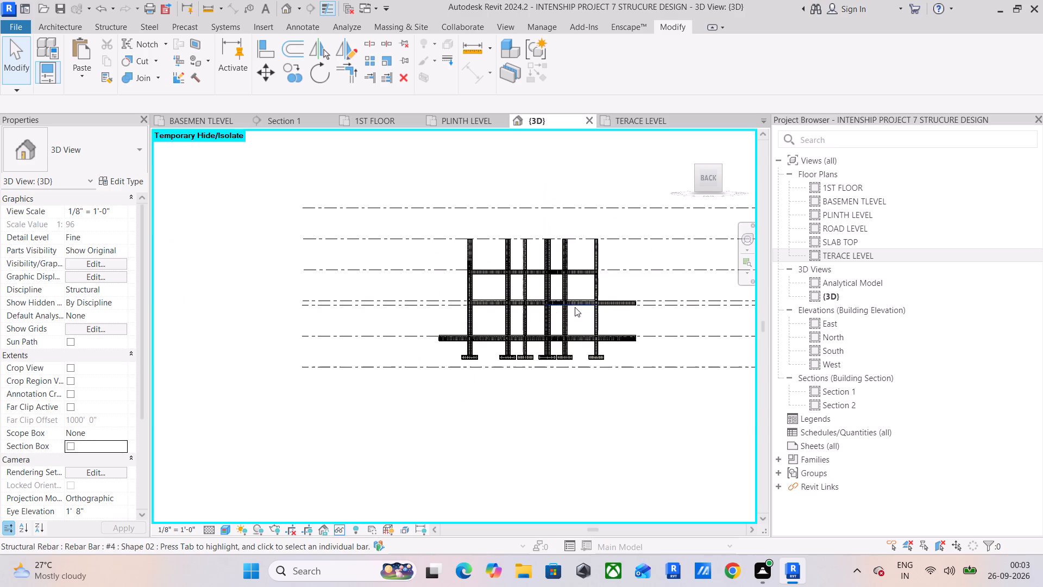
middle_click_drag(575, 308, 442, 345, "shift")
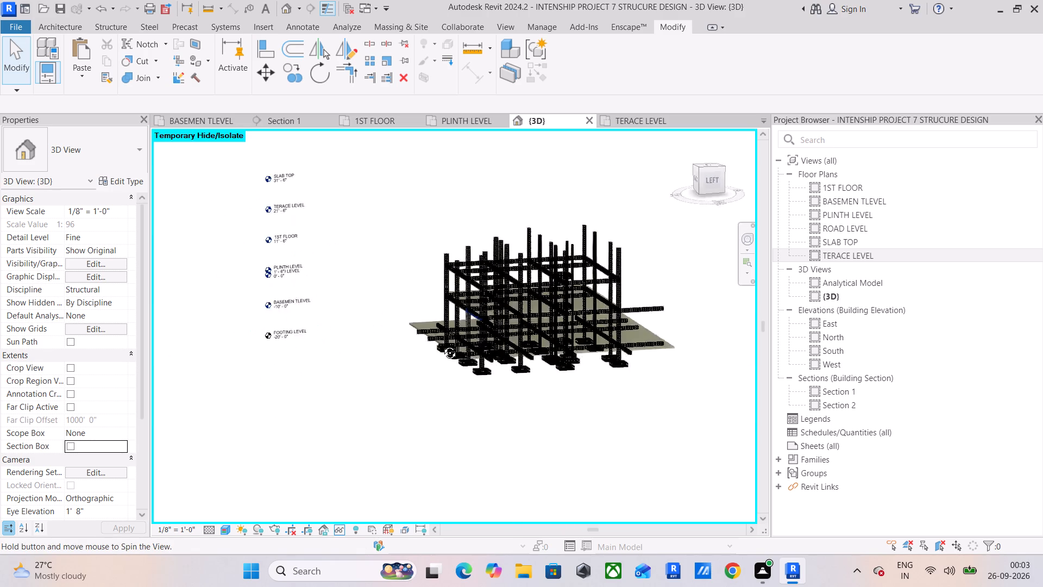
middle_click_drag(442, 345, 603, 335, "shift")
middle_click_drag(483, 293, 567, 339, "shift")
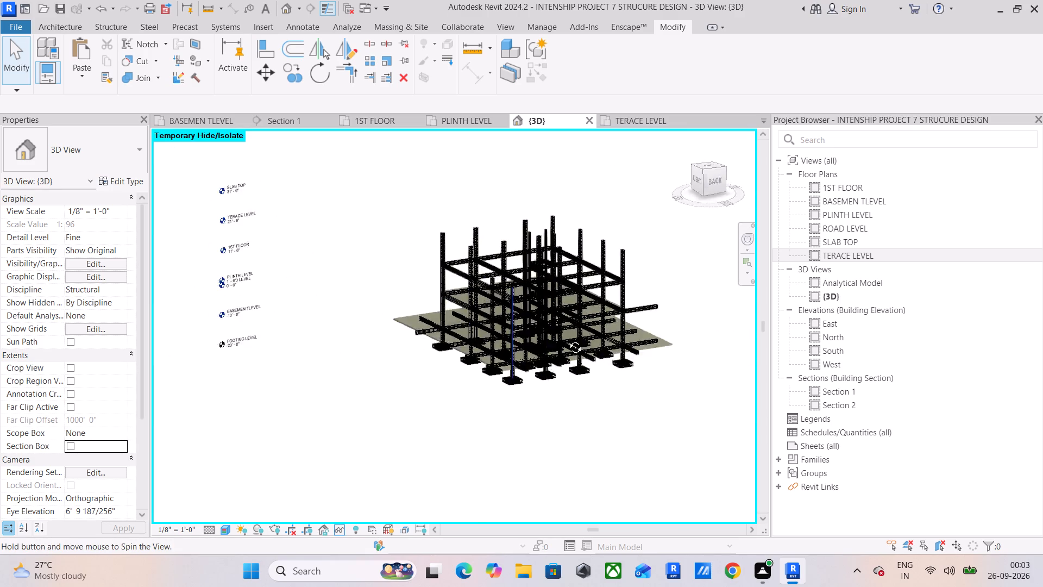
middle_click_drag(567, 339, 627, 336, "shift")
scroll(497, 217, "up", 9)
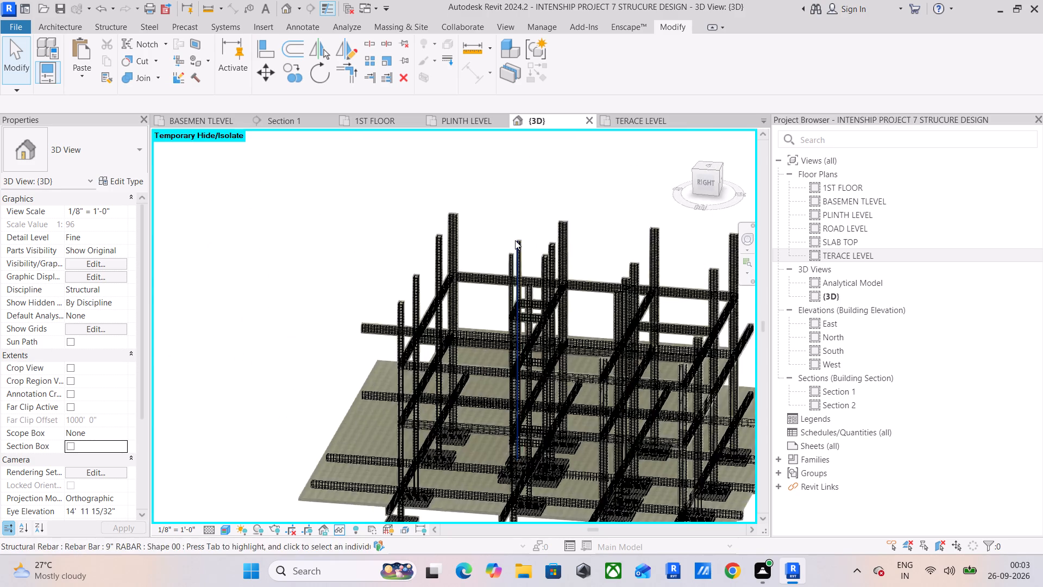
middle_click_drag(518, 290, 548, 244, "shift")
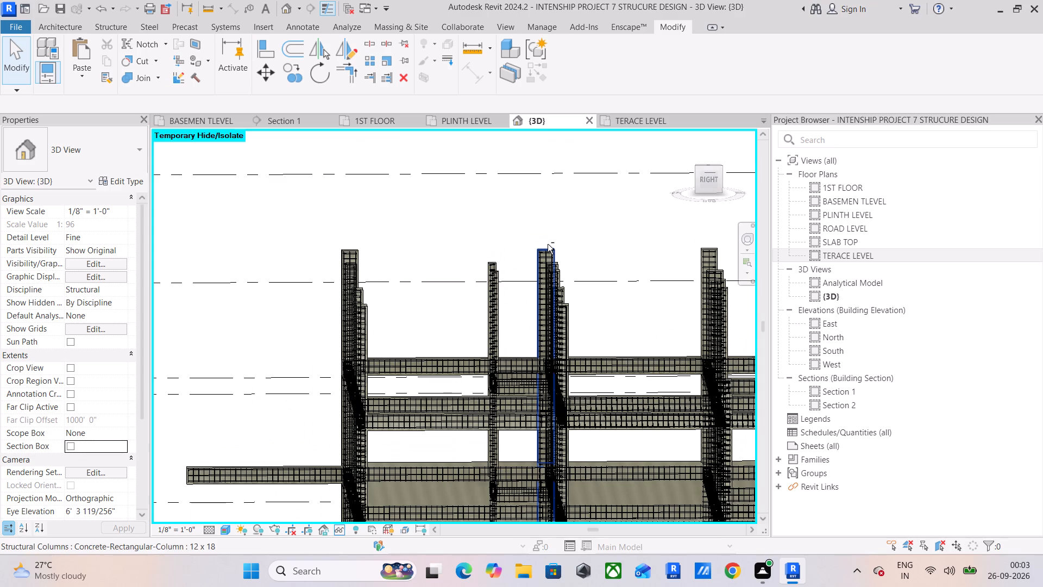
middle_click_drag(546, 248, 481, 288, "shift")
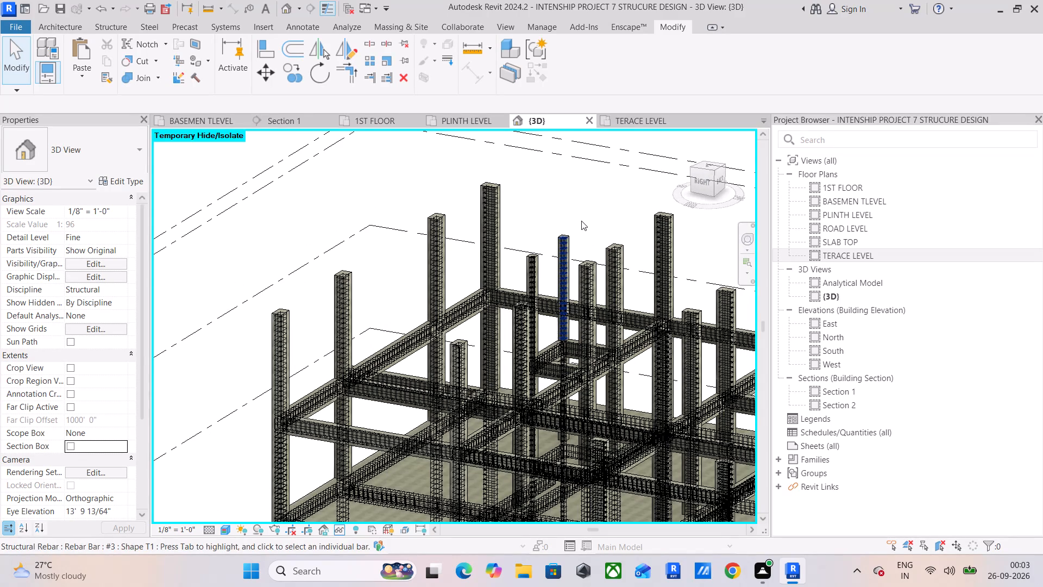
left_click_drag(578, 227, 524, 266, "ctrl")
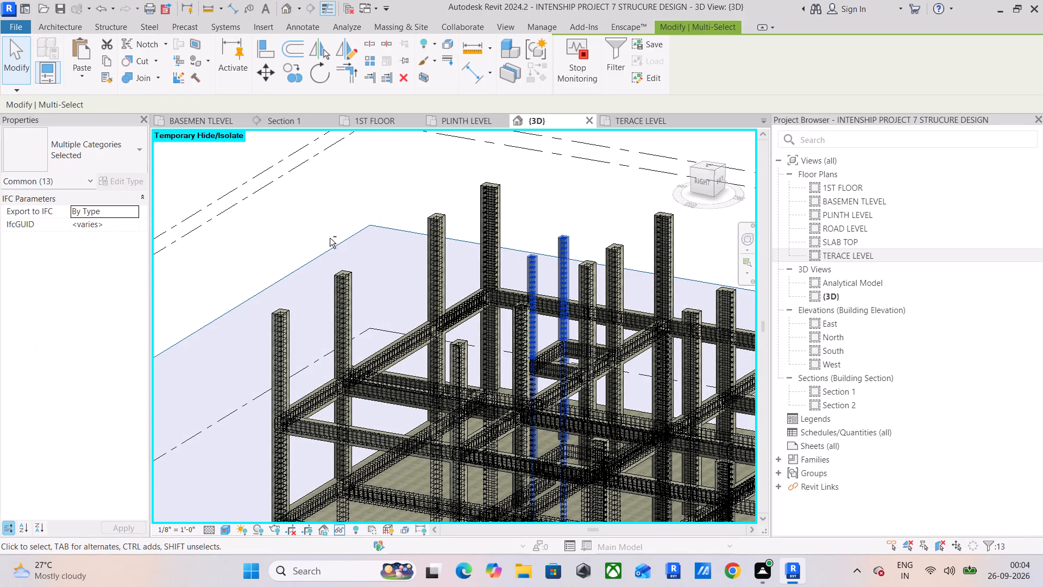
left_click(335, 243, "shift")
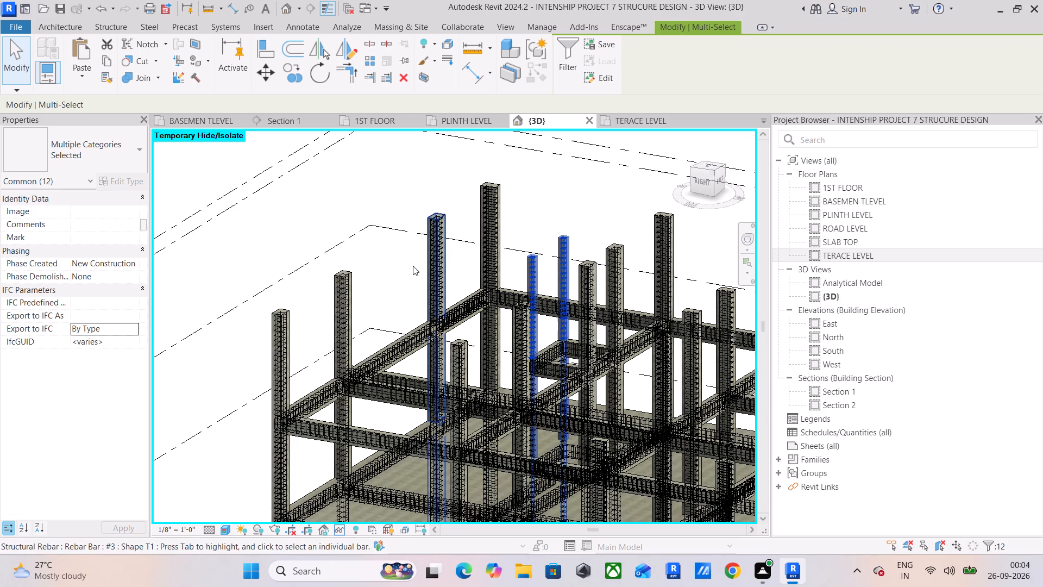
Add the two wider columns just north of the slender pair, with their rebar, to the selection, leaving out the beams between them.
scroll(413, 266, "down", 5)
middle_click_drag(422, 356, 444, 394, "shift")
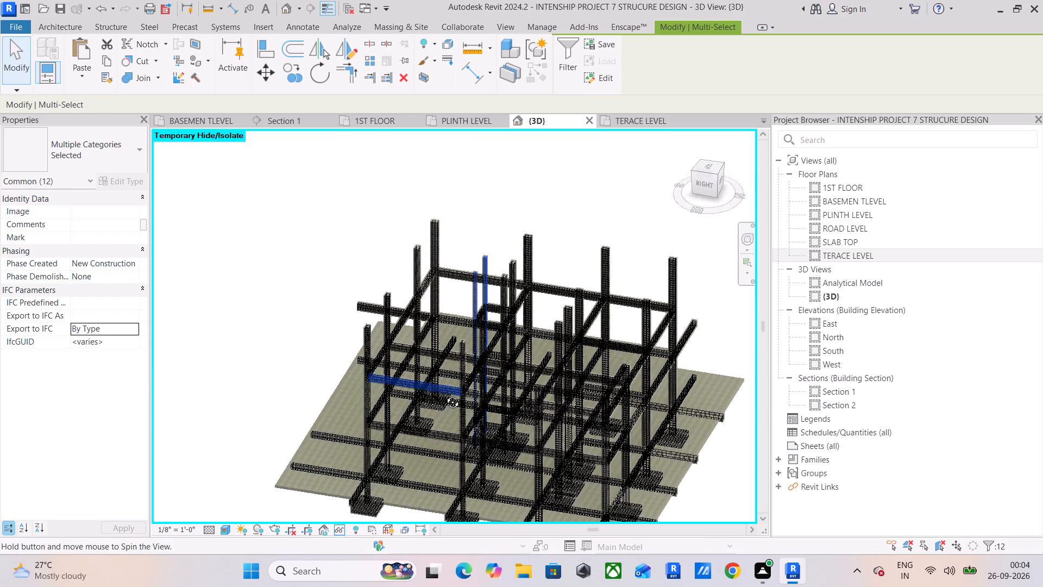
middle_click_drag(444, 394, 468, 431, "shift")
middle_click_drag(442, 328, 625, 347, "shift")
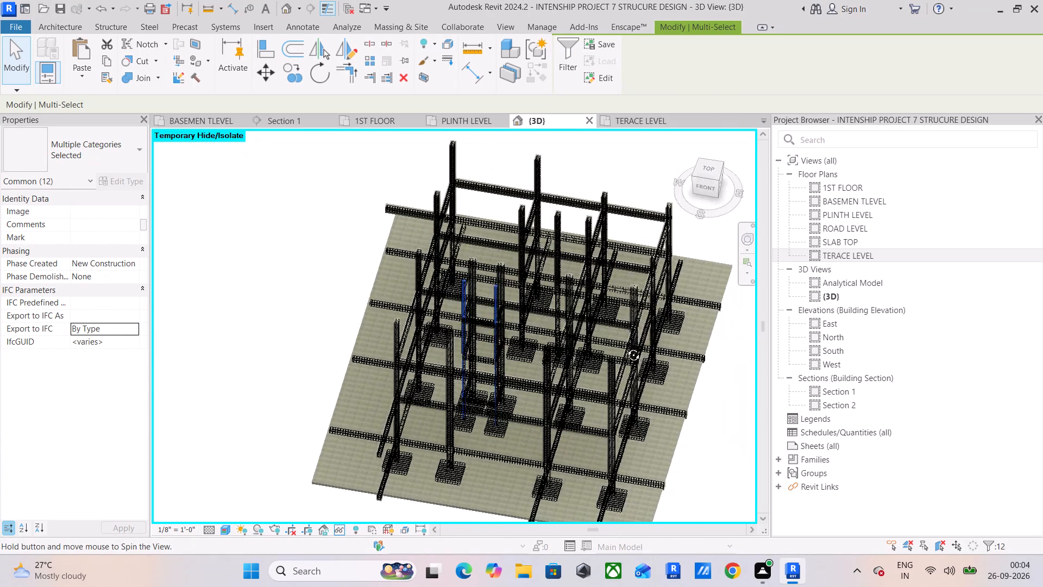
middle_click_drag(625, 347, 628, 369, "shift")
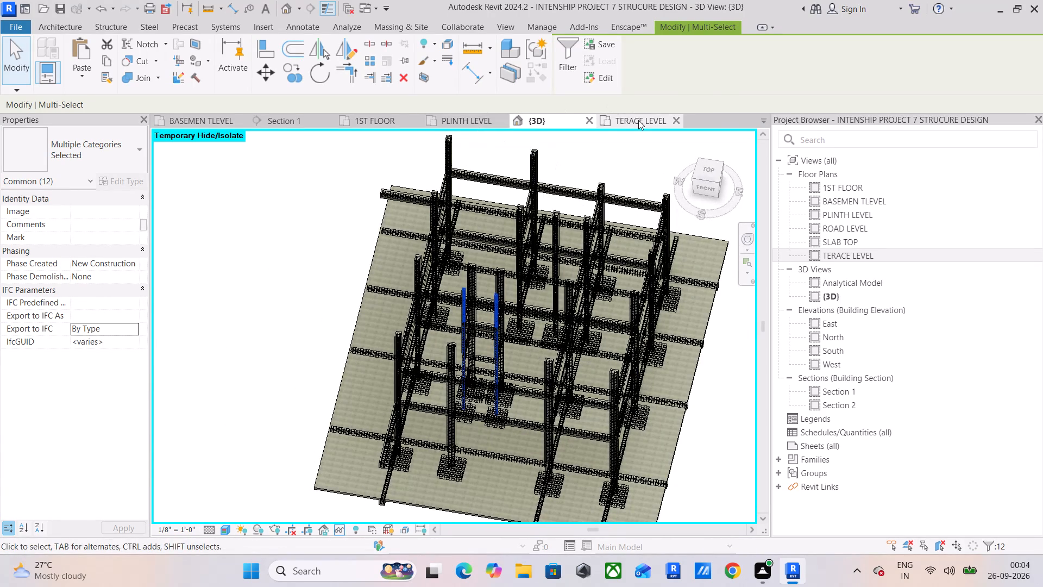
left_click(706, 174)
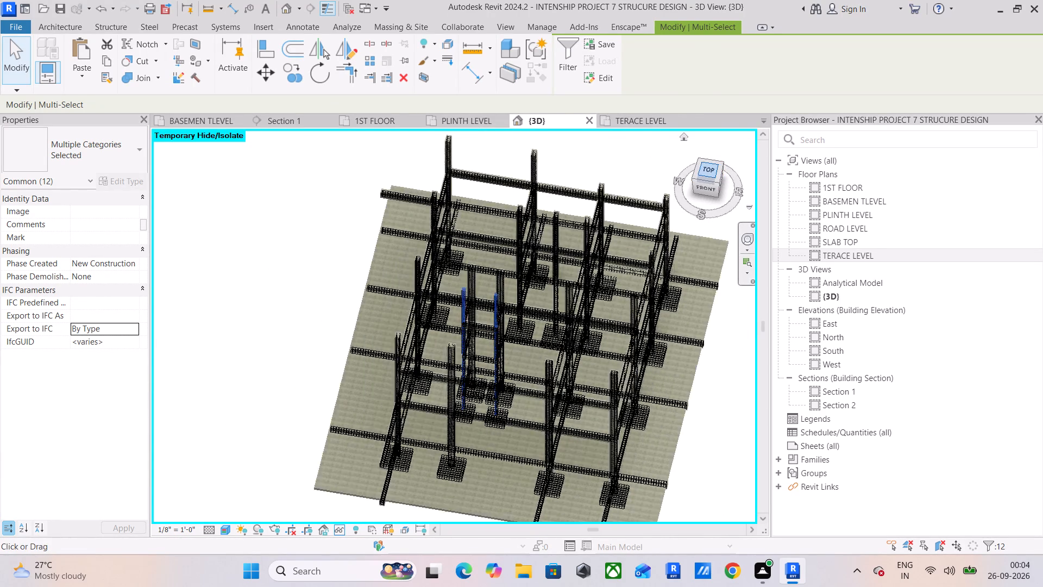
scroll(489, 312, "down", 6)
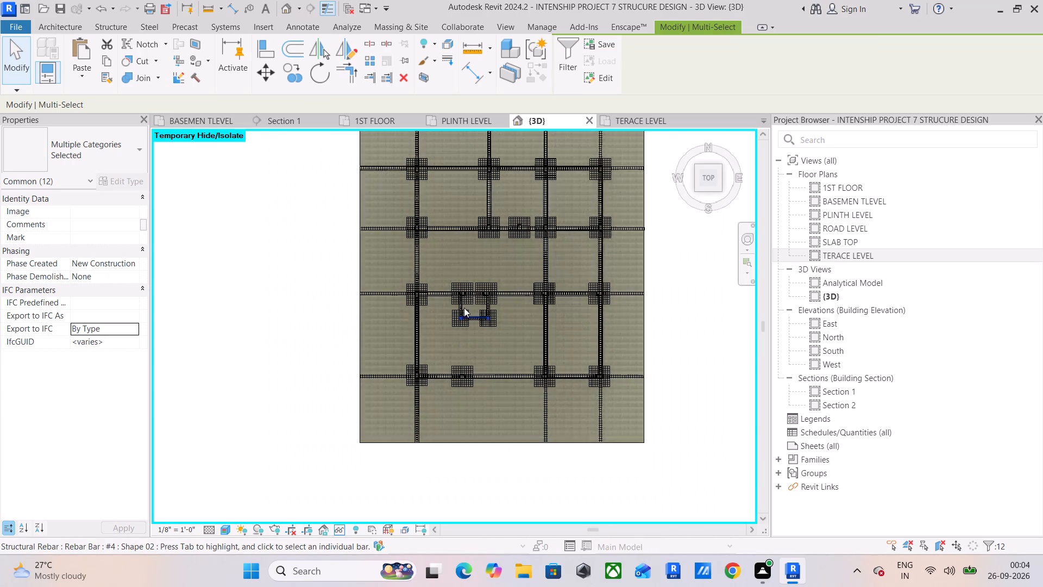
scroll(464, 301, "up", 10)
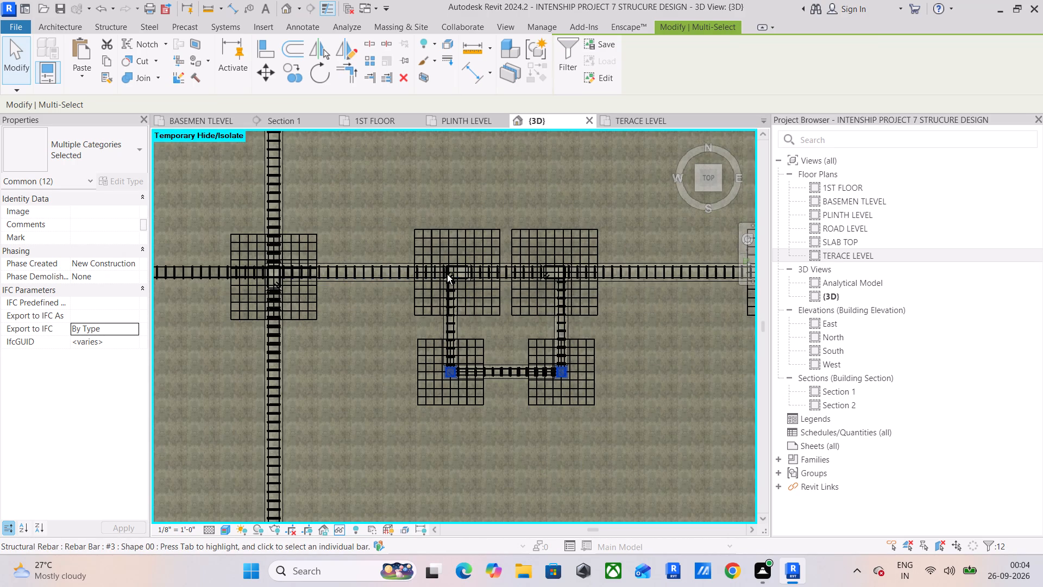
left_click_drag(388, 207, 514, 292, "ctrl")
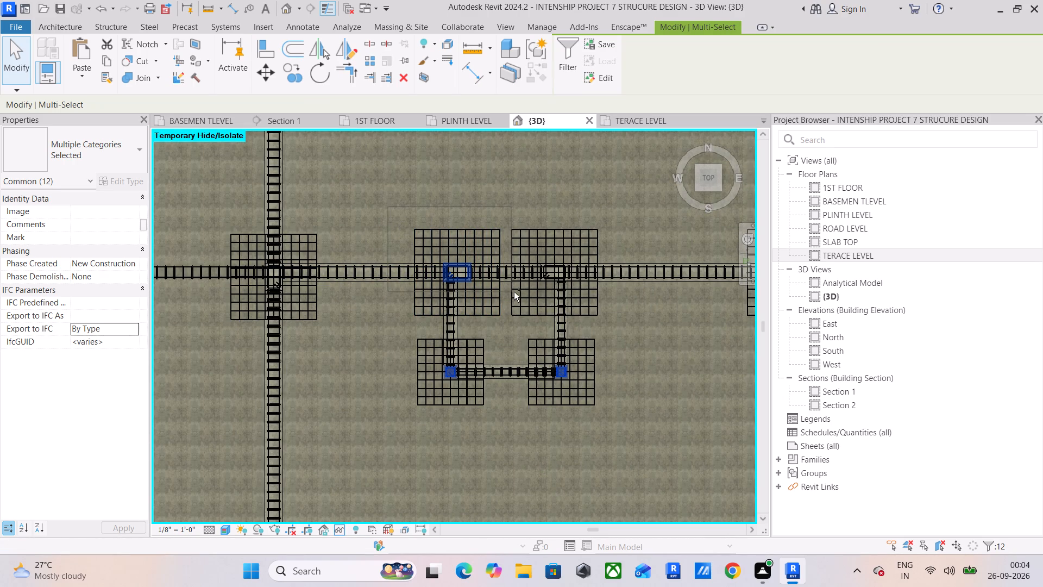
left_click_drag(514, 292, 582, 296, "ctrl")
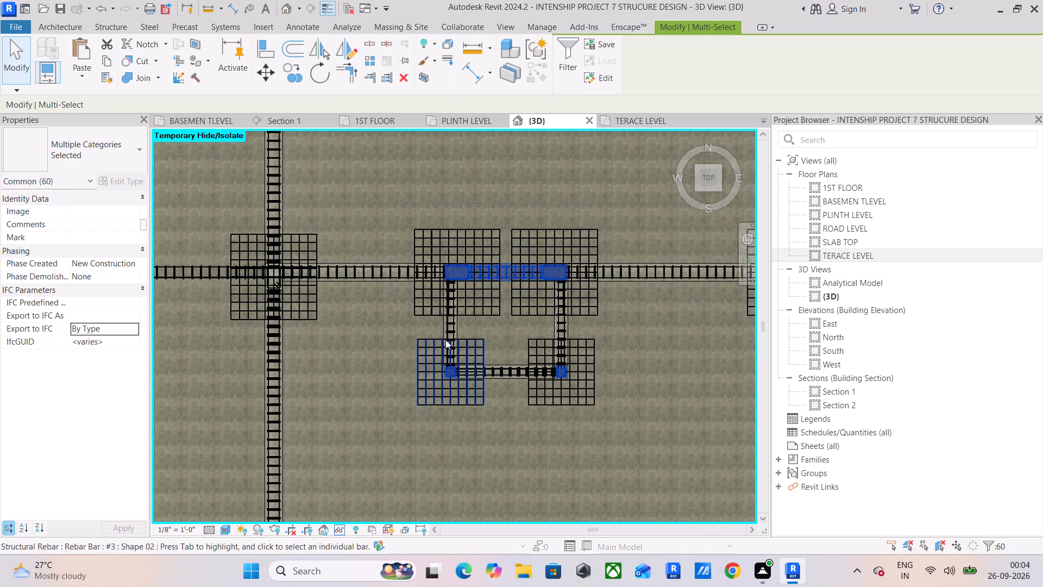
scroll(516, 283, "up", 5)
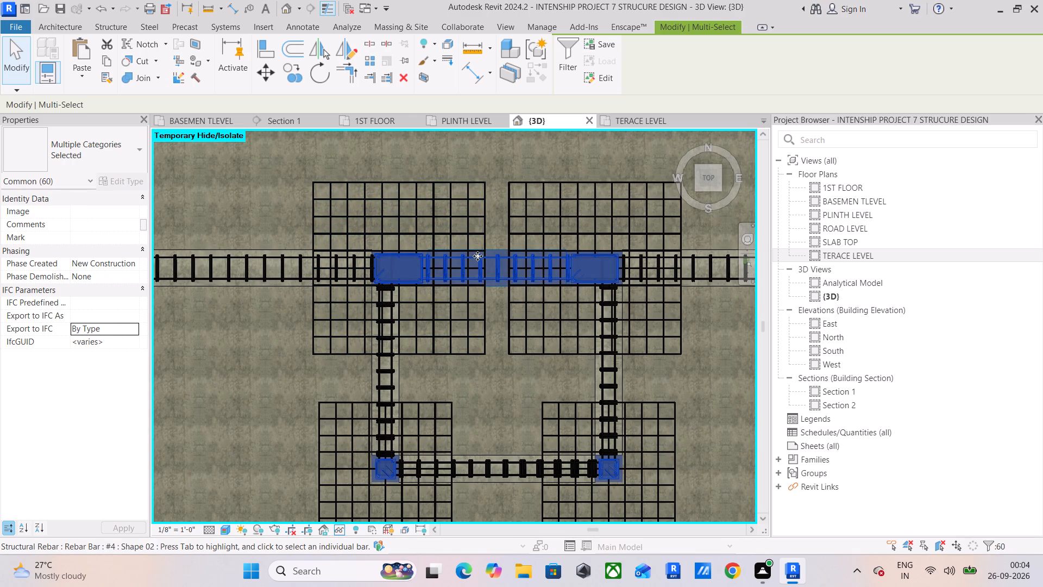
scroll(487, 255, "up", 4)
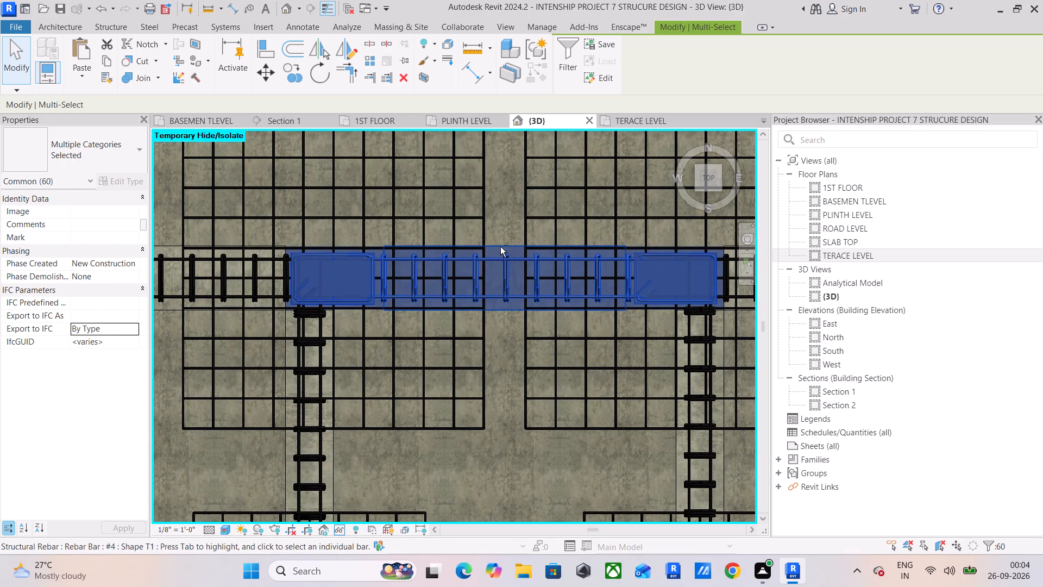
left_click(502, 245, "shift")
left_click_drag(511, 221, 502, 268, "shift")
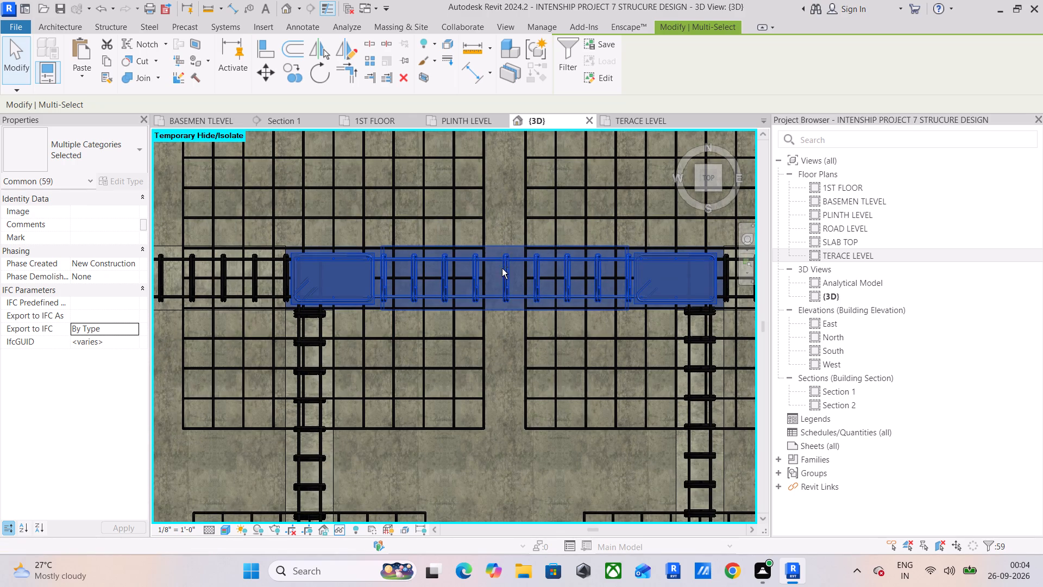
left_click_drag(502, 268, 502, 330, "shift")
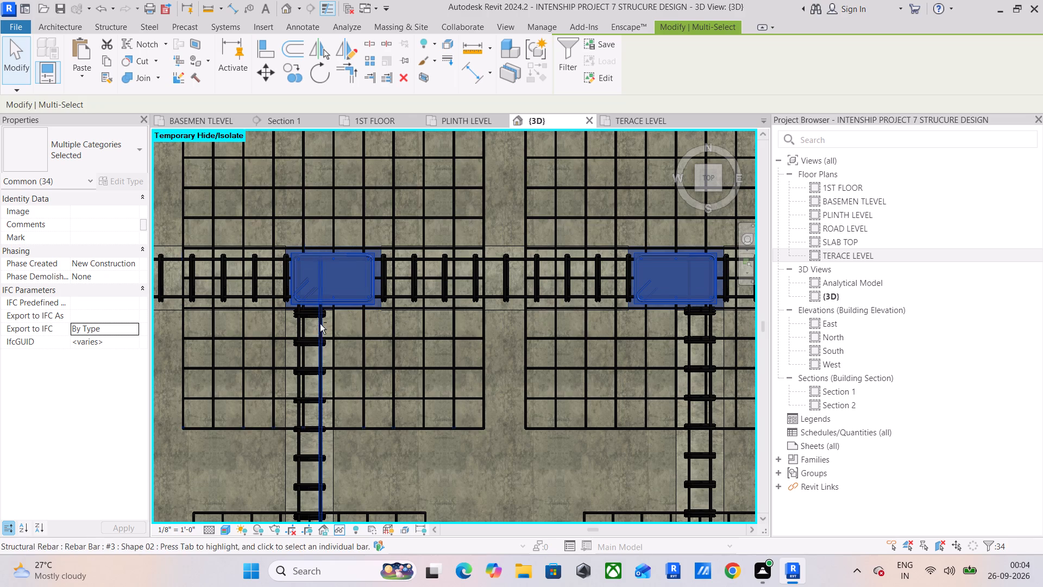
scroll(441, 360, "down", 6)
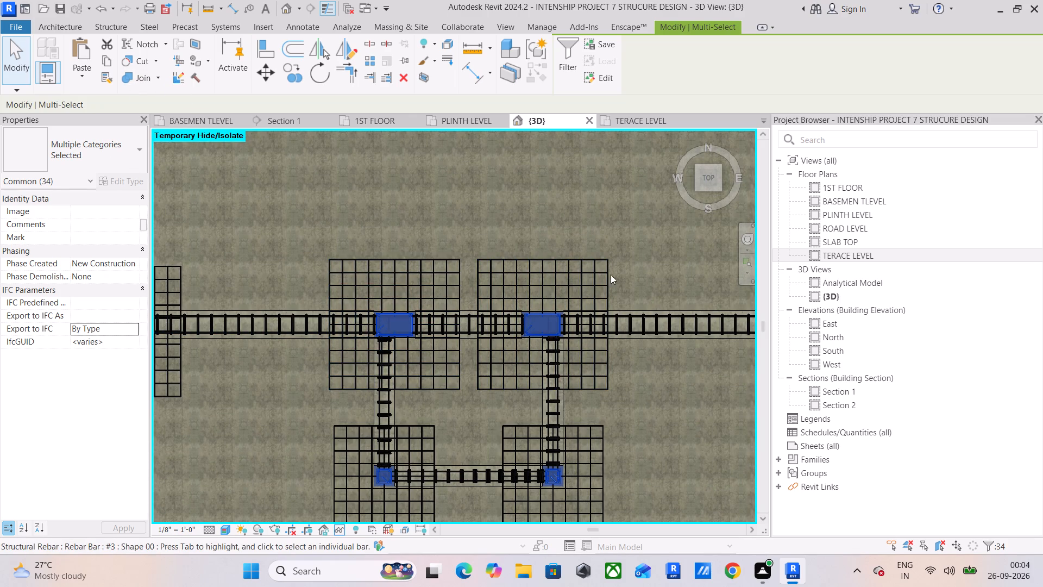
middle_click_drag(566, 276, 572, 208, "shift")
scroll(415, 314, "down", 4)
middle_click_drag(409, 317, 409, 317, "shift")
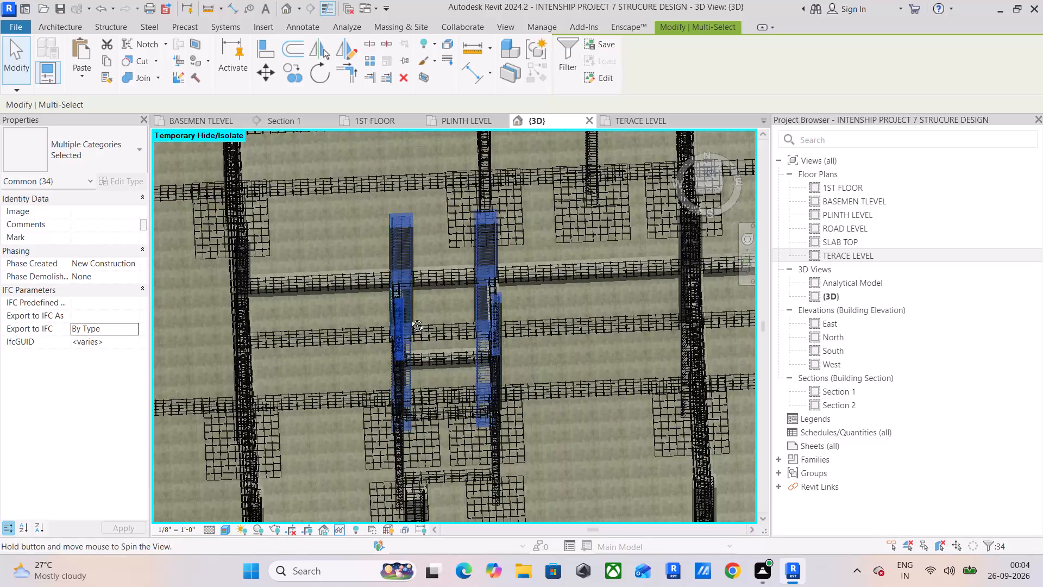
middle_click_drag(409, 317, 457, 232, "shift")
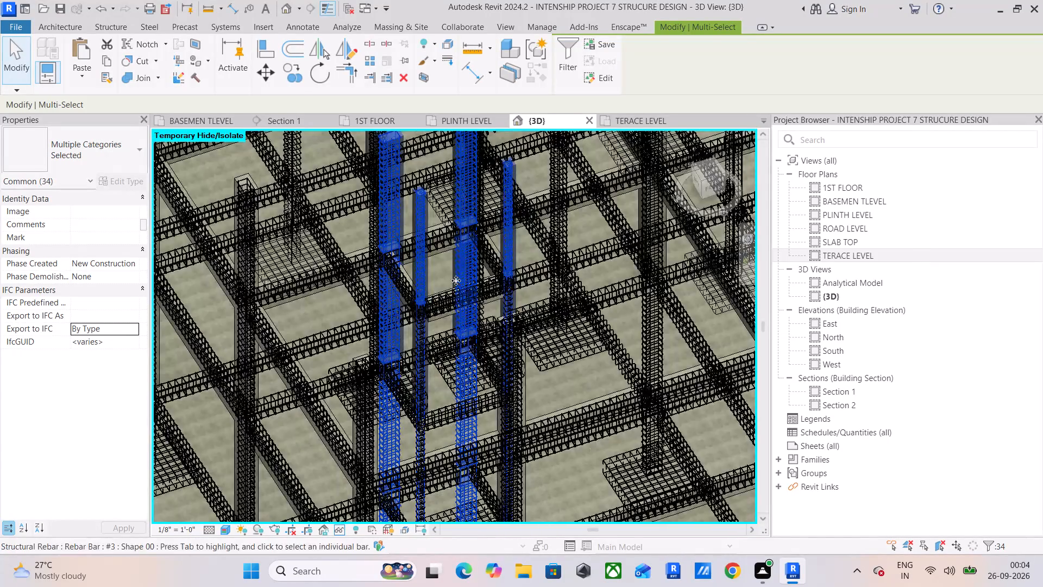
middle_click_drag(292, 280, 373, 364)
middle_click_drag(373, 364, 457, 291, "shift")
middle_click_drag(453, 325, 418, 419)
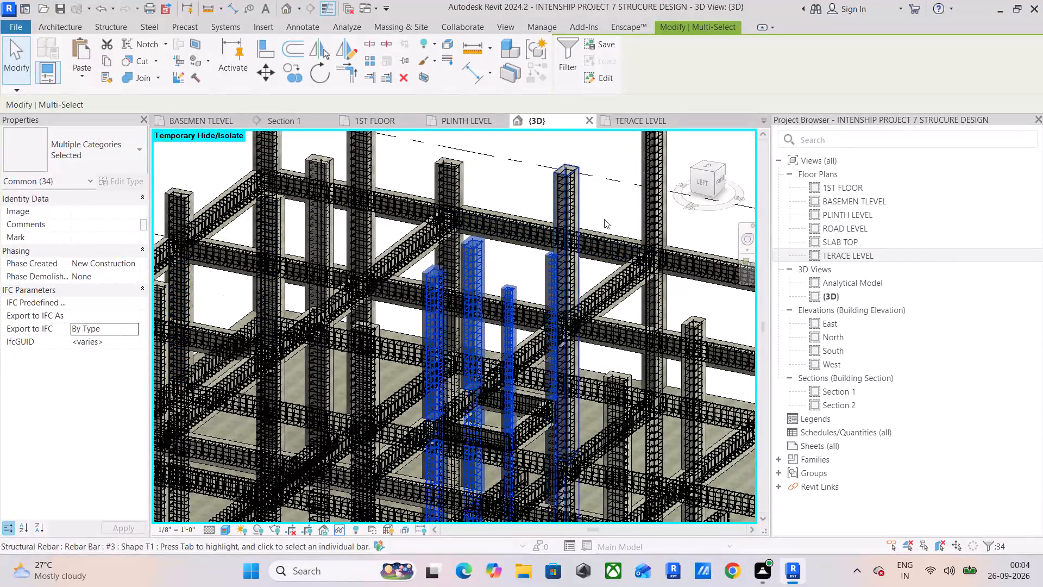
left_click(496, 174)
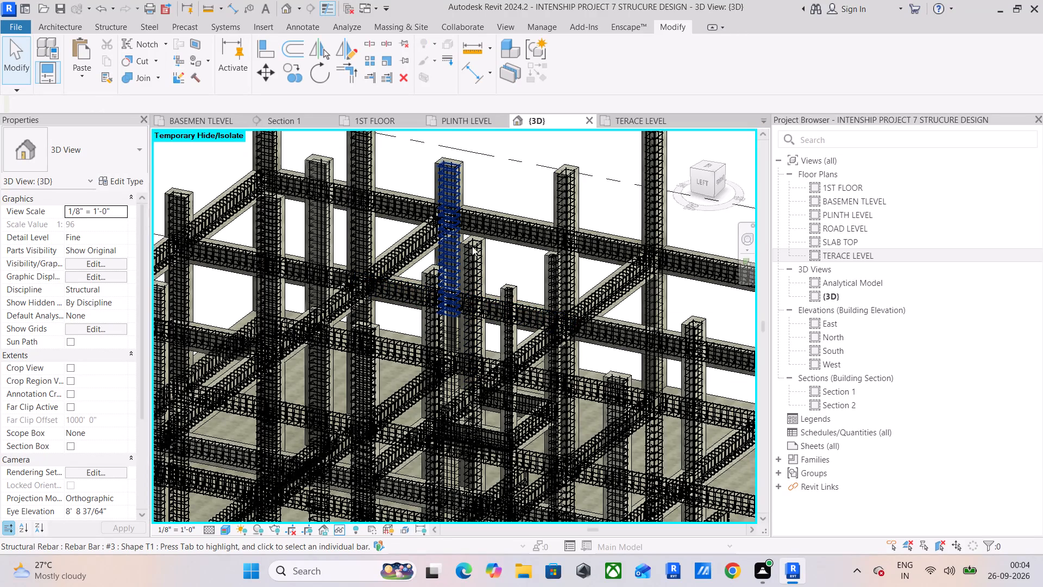
Select one short interior 12 x 18 rectangular concrete column and extend the selection to all instances of that type.
scroll(479, 247, "up", 4)
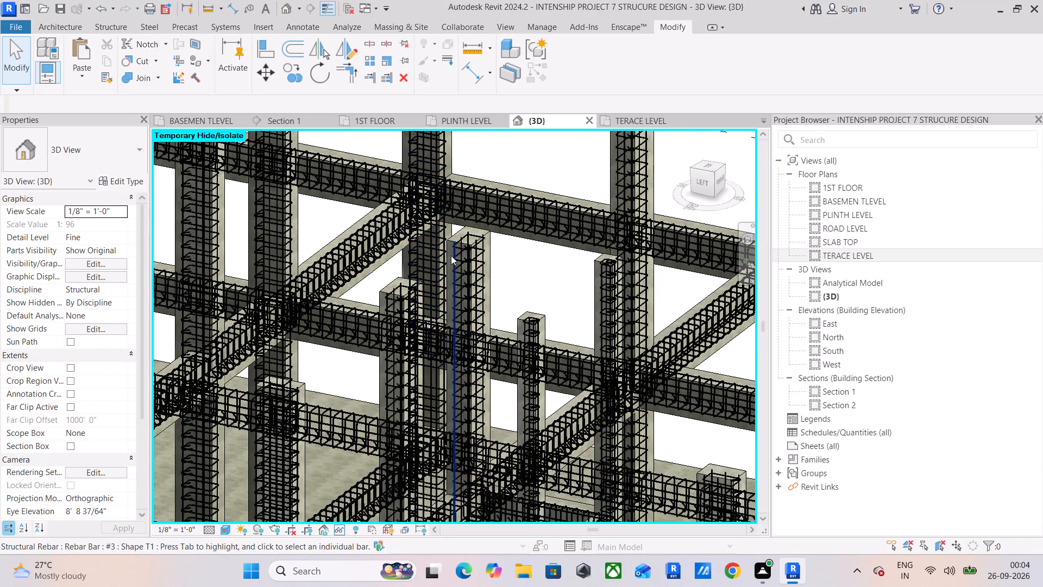
scroll(451, 255, "up", 10)
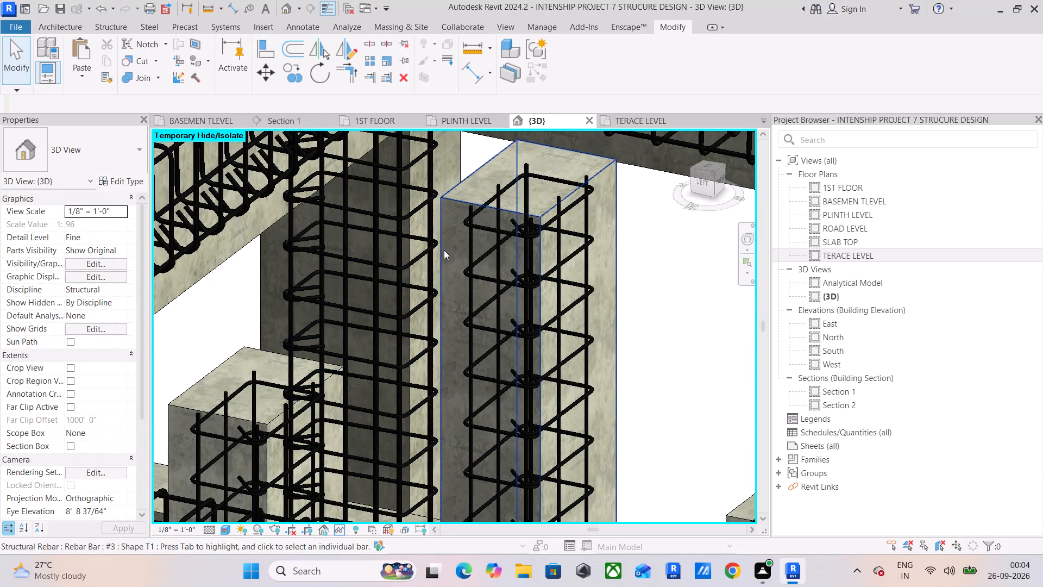
left_click(456, 199)
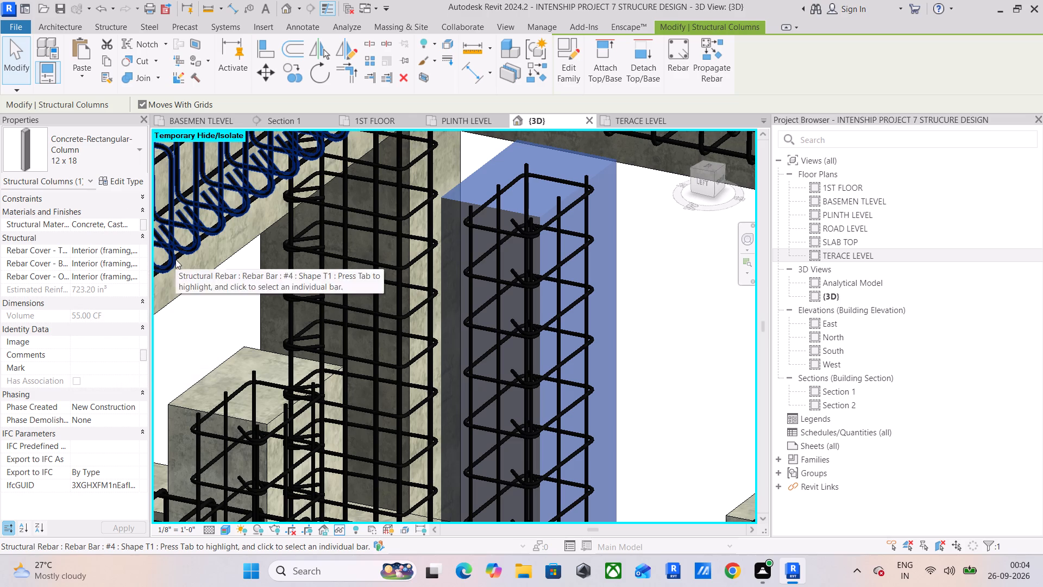
type("SA")
scroll(276, 316, "down", 13)
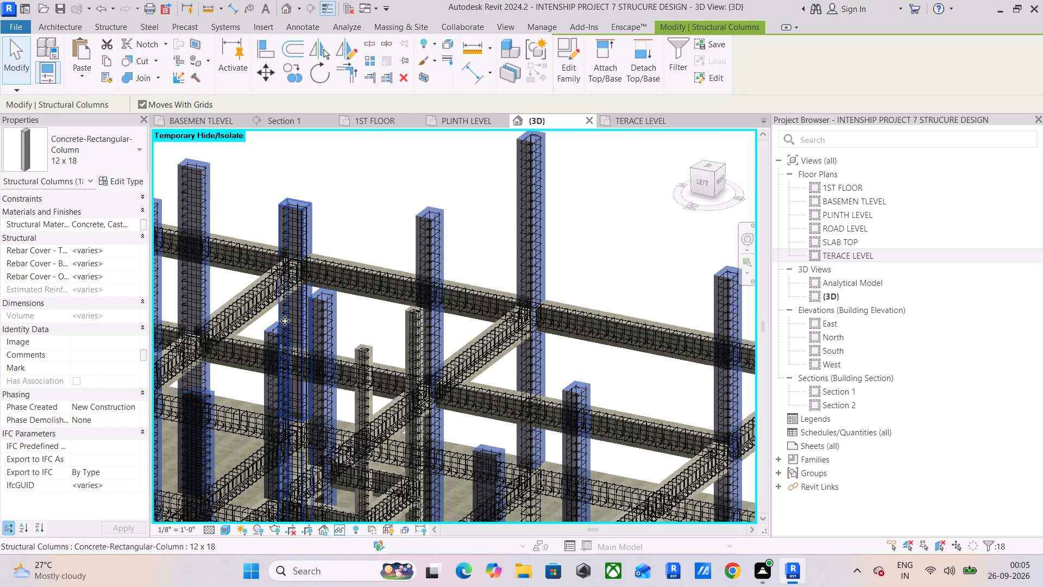
Remove the three 12 x 18 columns at the building's northeast end from the column selection.
scroll(255, 332, "up", 5)
scroll(255, 332, "down", 5)
middle_click_drag(218, 330, 362, 378, "shift")
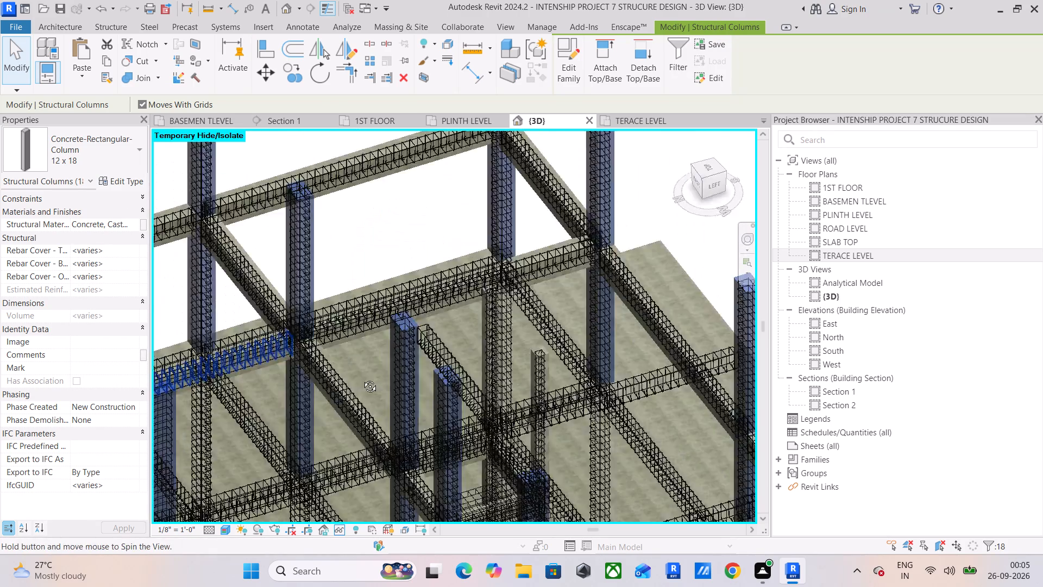
middle_click_drag(362, 378, 369, 378, "shift")
scroll(310, 355, "down", 6)
middle_click_drag(257, 357, 465, 301)
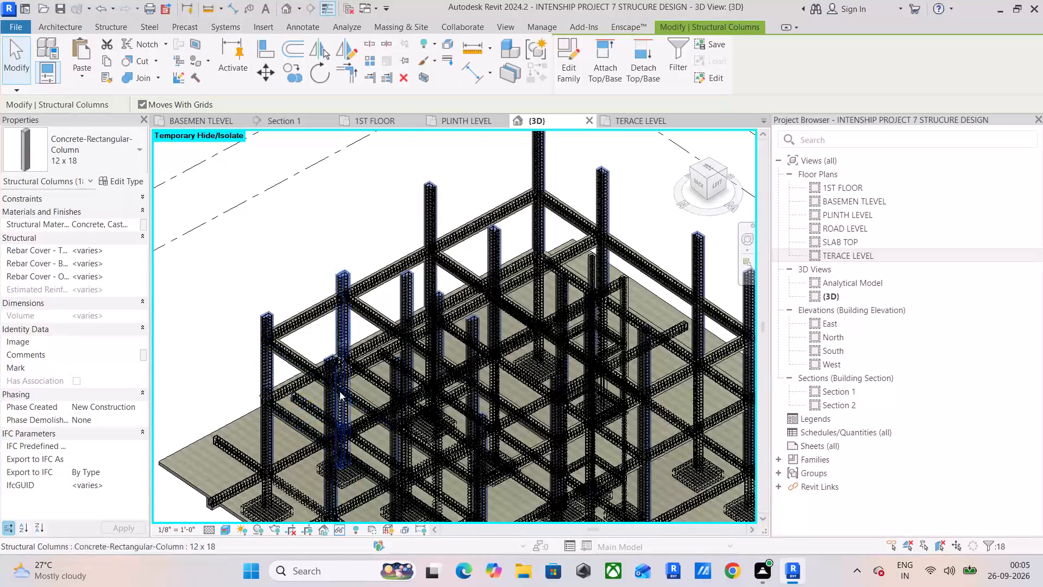
middle_click_drag(340, 391, 358, 401, "shift")
scroll(322, 376, "up", 5)
scroll(169, 288, "up", 9)
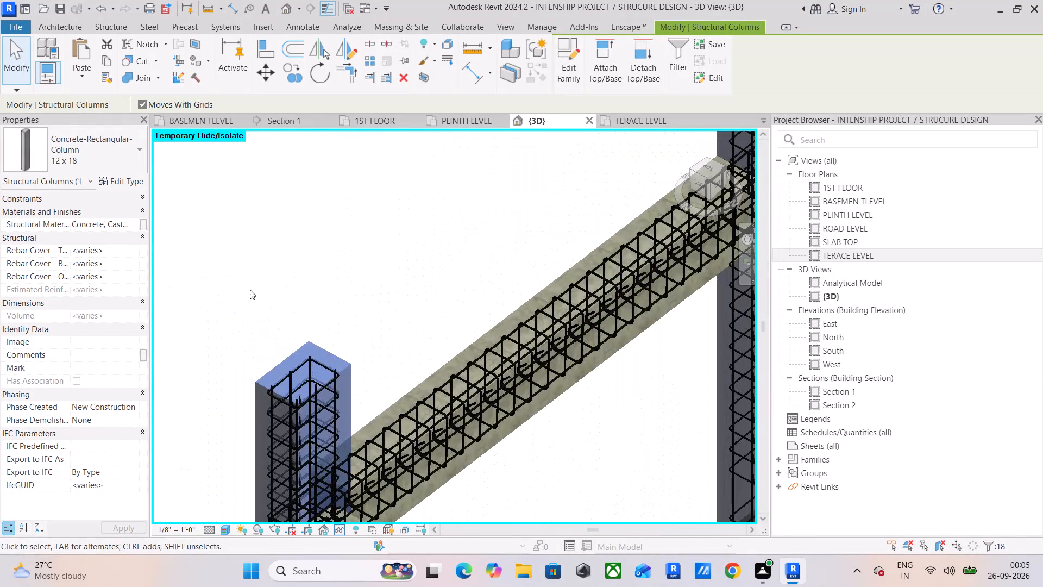
left_click(341, 358, "shift")
scroll(521, 298, "down", 6)
middle_click_drag(523, 325, 394, 408)
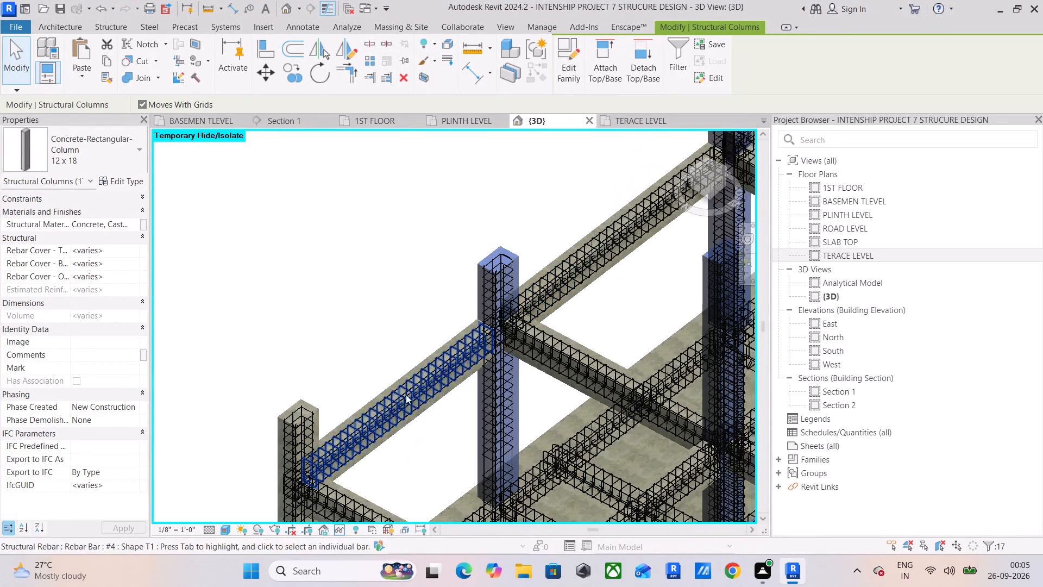
scroll(465, 296, "up", 6)
left_click(495, 224, "shift")
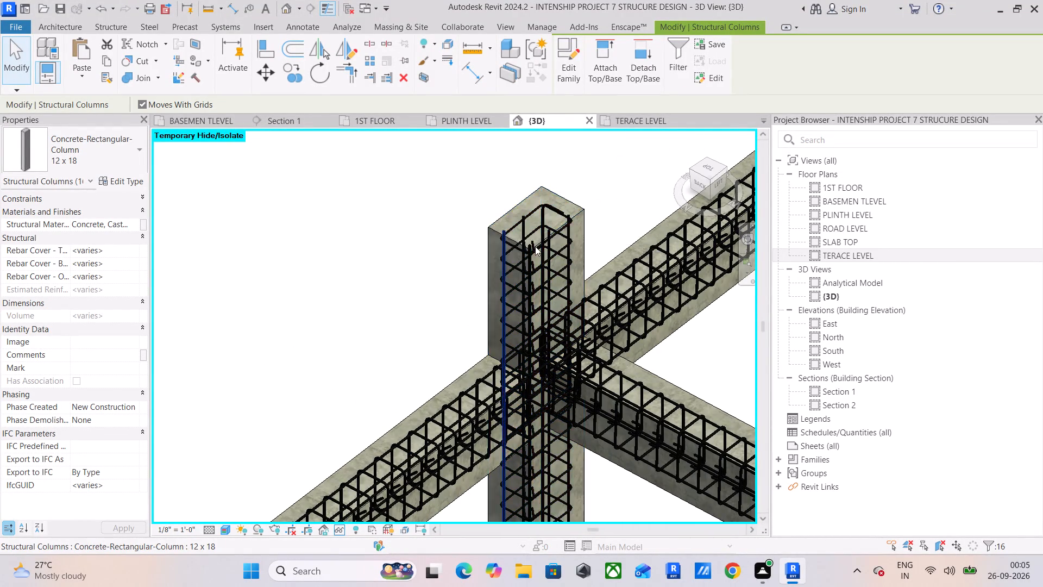
scroll(538, 251, "down", 6)
middle_click_drag(555, 269, 411, 113)
scroll(407, 374, "up", 11)
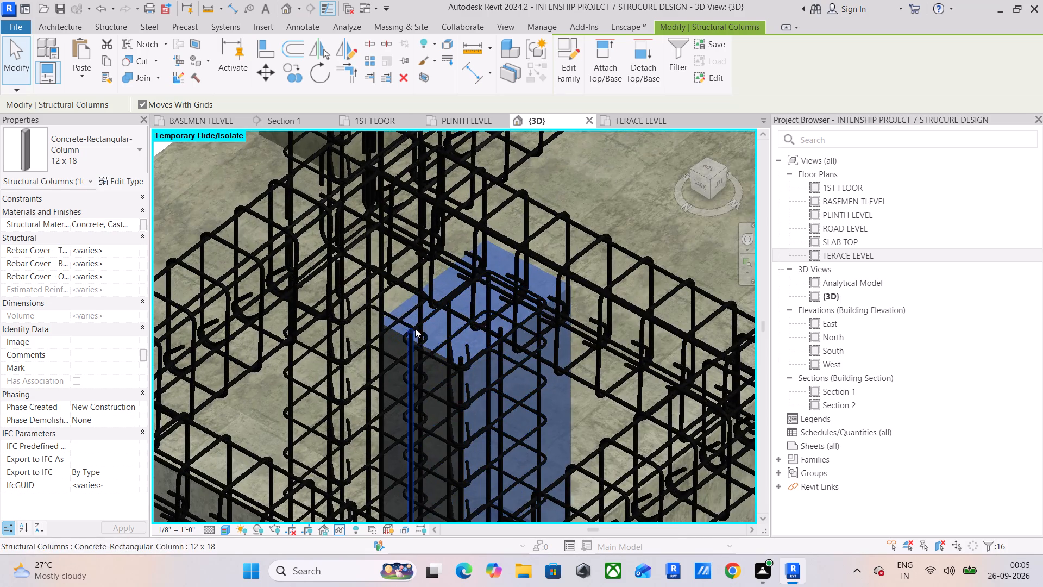
left_click(403, 305, "shift")
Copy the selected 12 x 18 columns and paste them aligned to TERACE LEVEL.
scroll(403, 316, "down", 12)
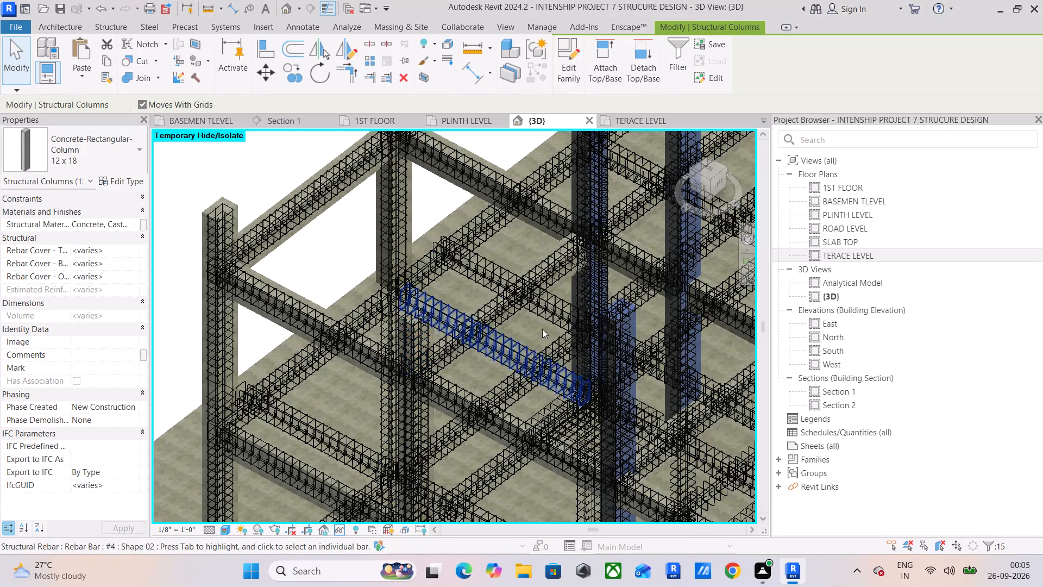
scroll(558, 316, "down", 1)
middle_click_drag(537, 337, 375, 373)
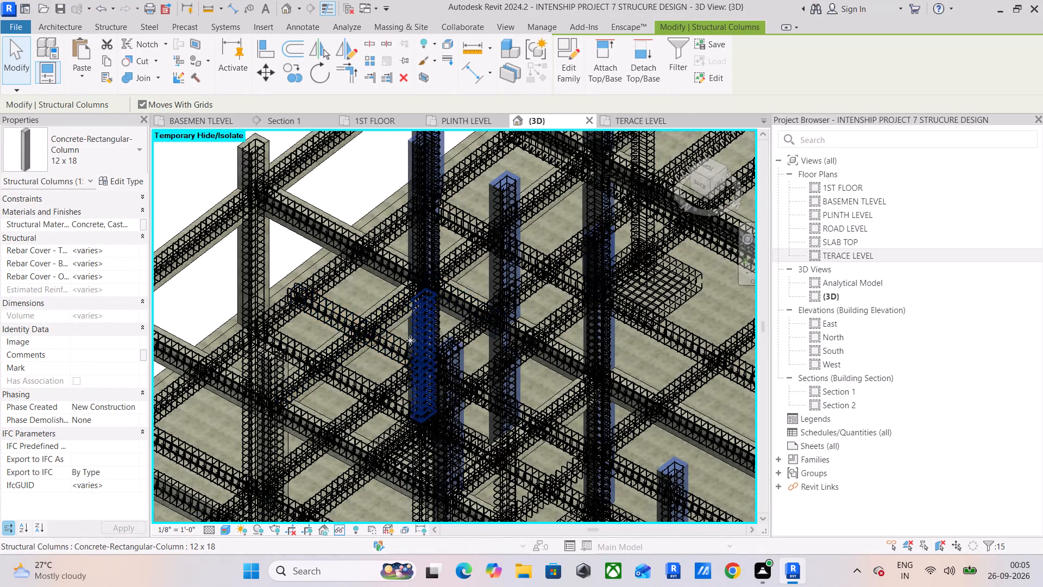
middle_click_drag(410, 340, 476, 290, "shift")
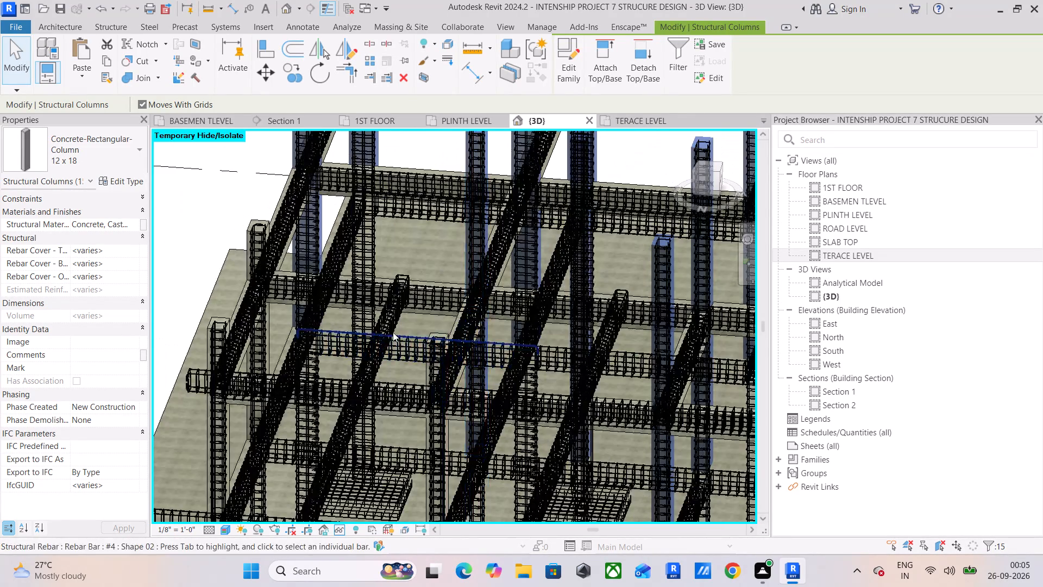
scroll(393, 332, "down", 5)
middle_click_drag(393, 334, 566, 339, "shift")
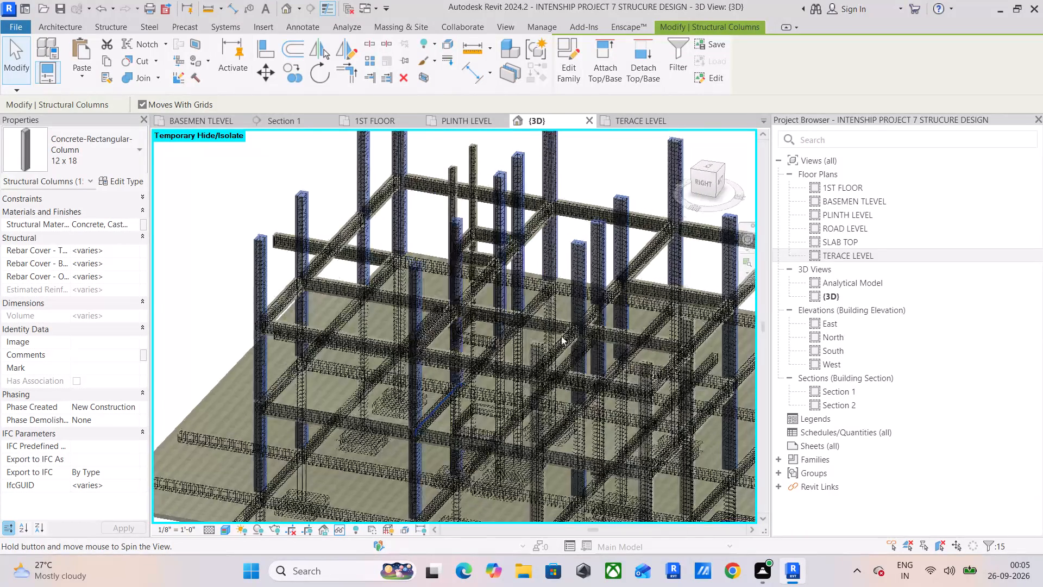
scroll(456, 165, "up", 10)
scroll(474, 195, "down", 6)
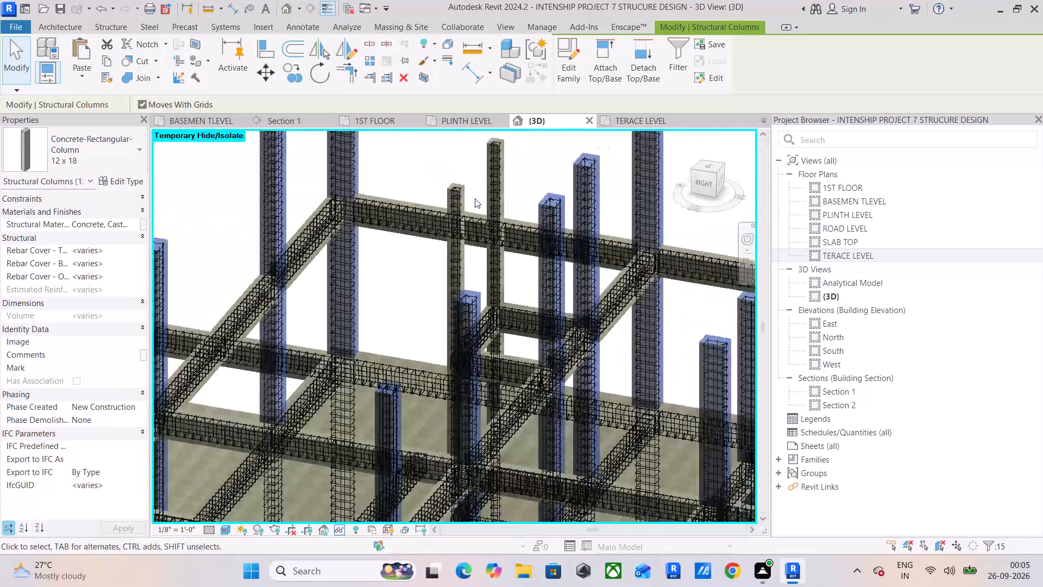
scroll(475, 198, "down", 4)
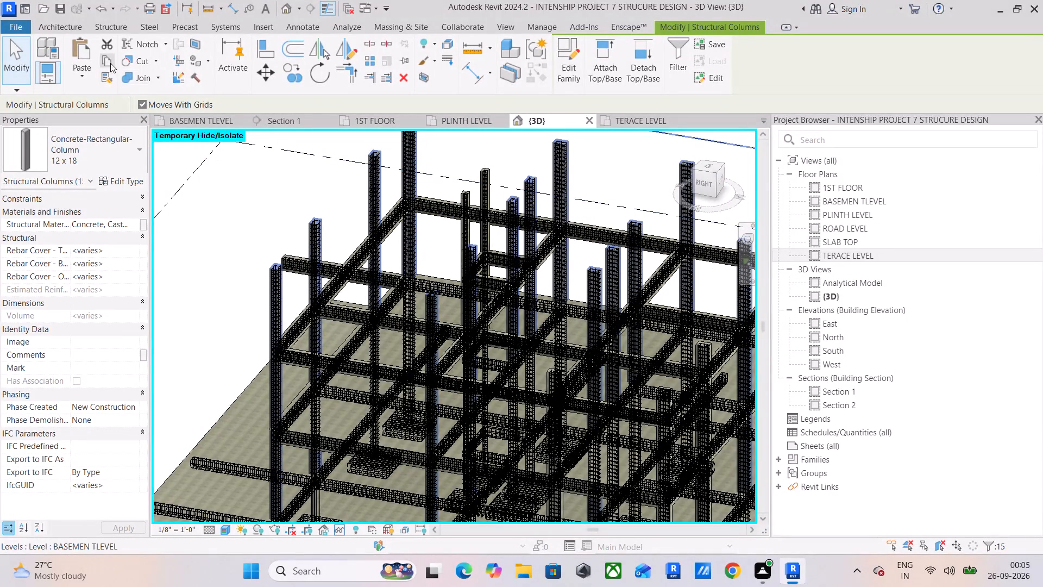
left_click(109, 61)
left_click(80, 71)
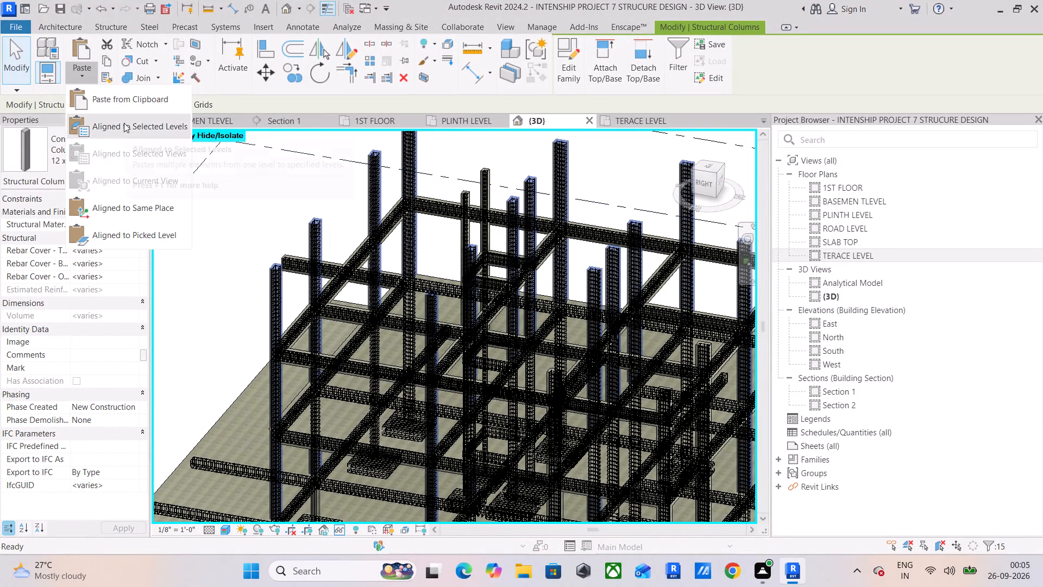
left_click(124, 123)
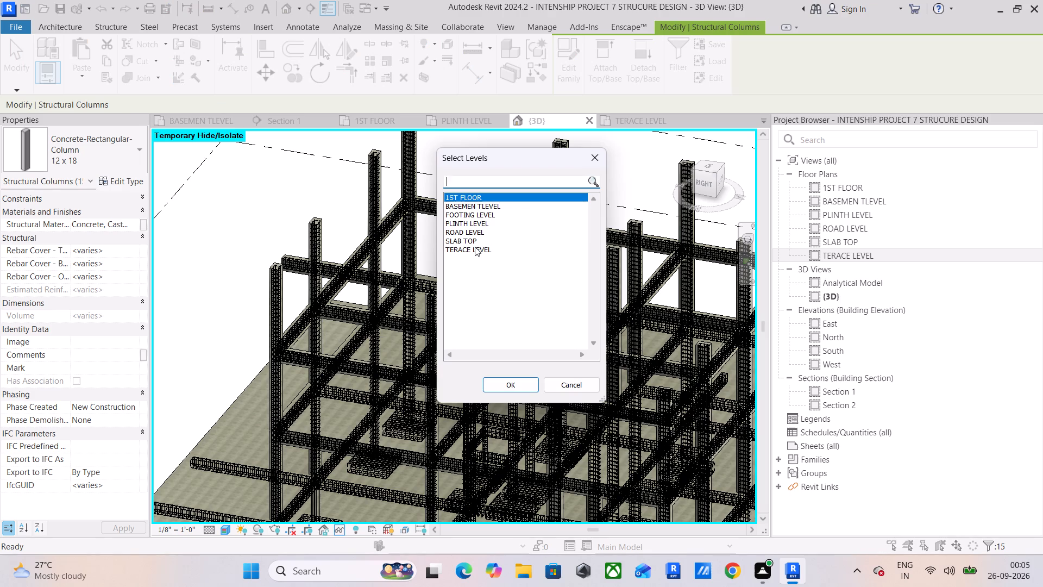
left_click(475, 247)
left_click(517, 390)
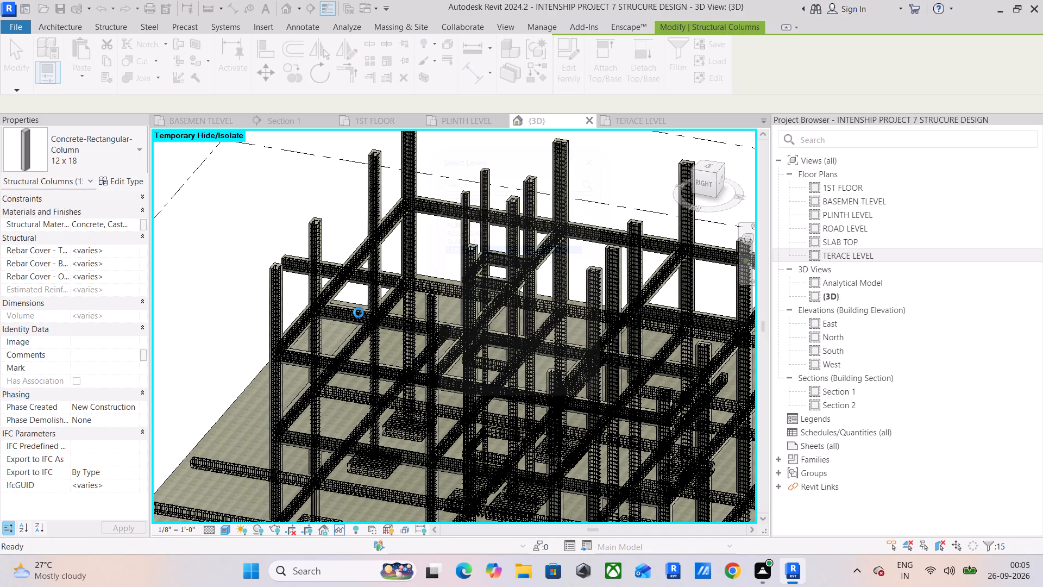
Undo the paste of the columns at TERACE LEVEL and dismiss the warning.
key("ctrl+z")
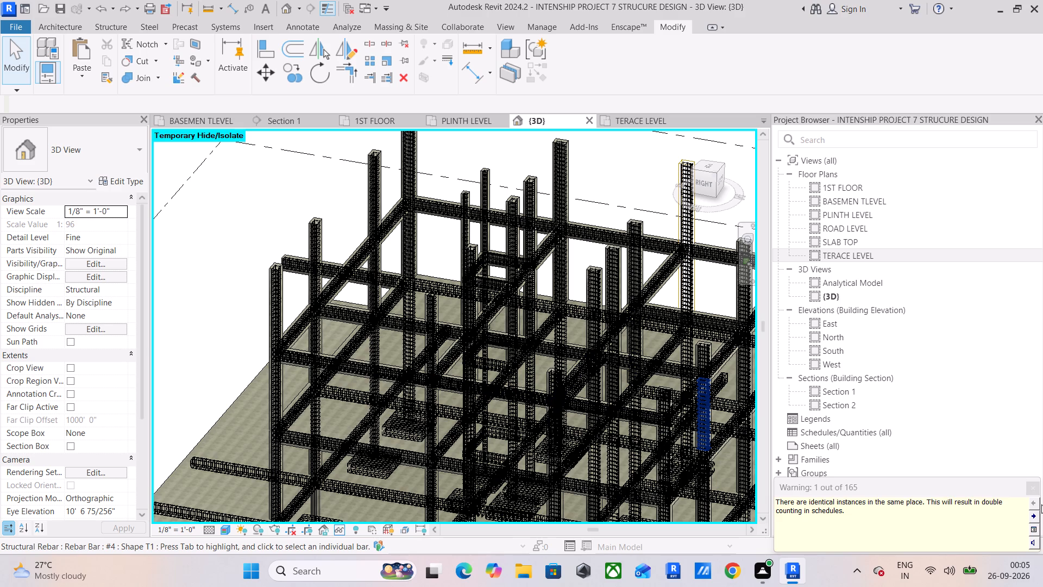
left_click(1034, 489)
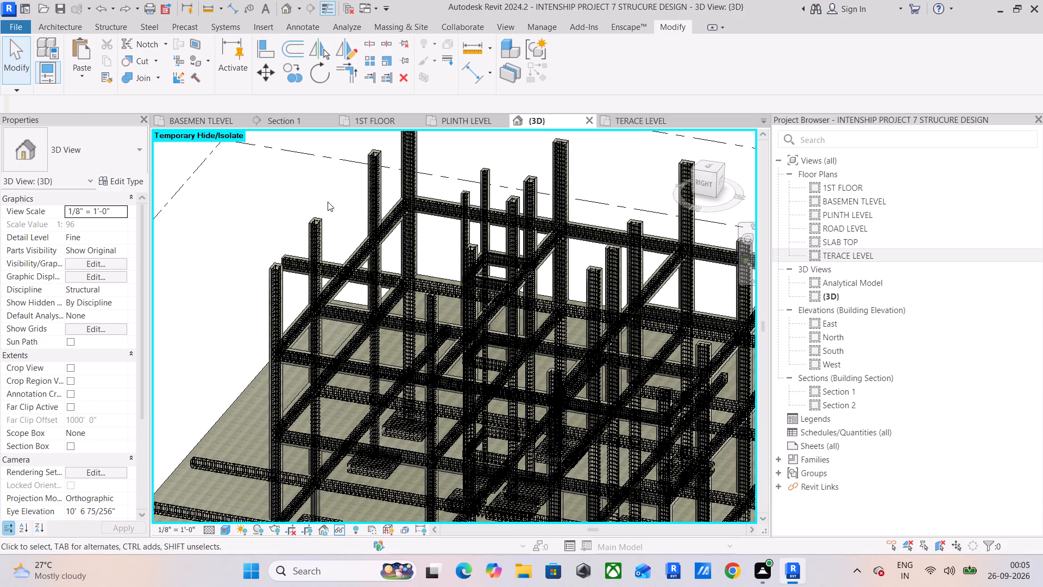
Select one tall 12 x 18 rectangular concrete column and extend the selection to all instances of that type.
scroll(325, 219, "up", 11)
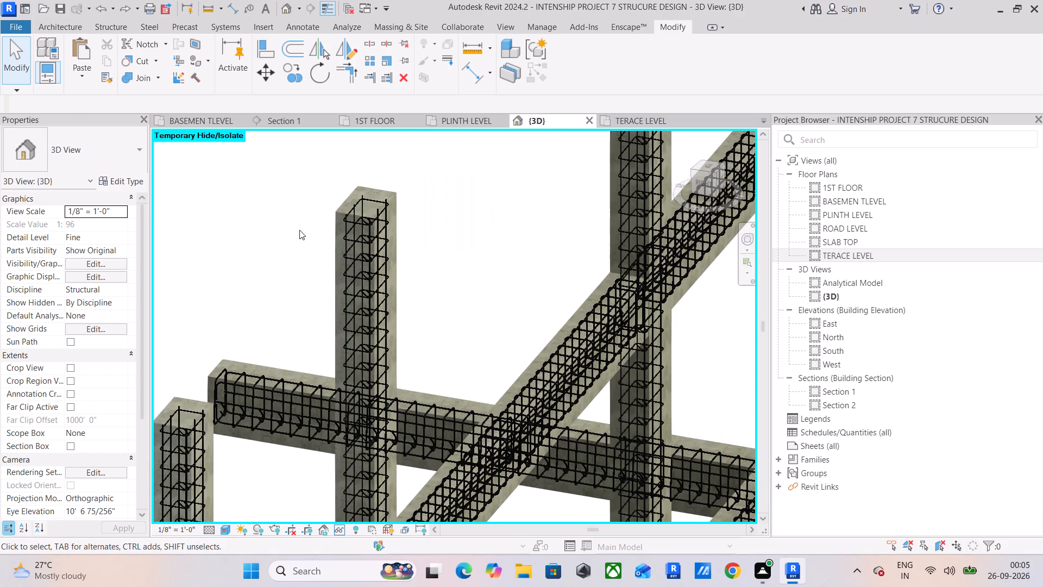
left_click(336, 209)
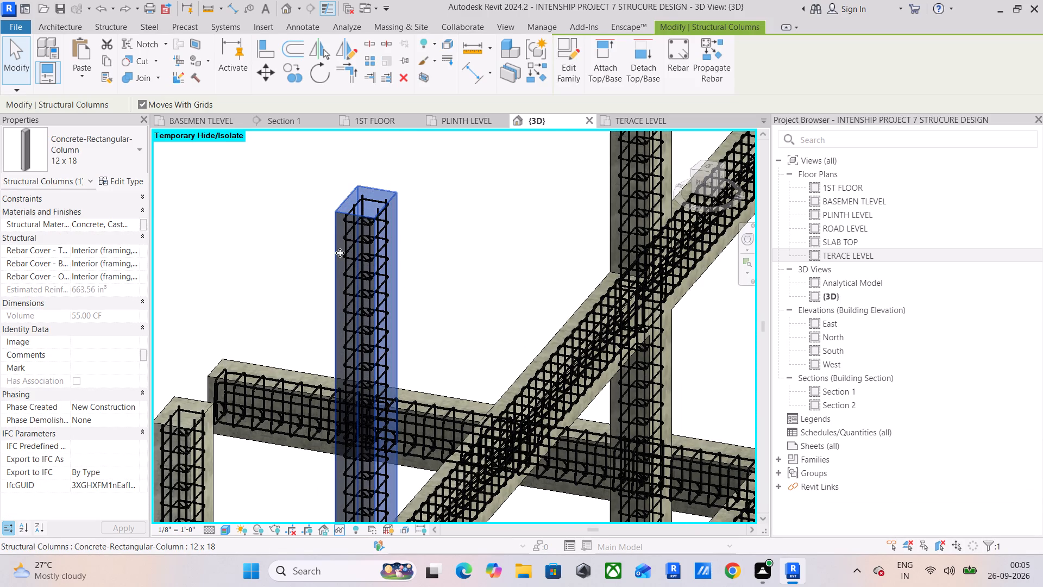
type("SA")
scroll(389, 263, "down", 12)
Remove the three shorter 12 x 18 columns, whose tops stop at a lower level, from the selection.
middle_click_drag(500, 277, 483, 276)
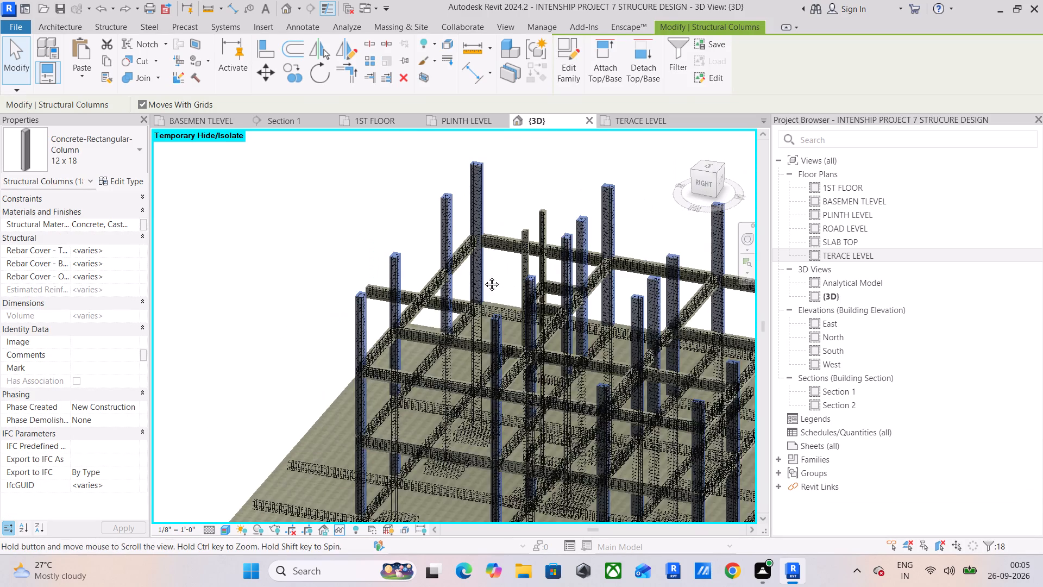
middle_click_drag(483, 276, 202, 142)
scroll(202, 142, "up", 1)
scroll(502, 320, "down", 1)
scroll(436, 251, "up", 10)
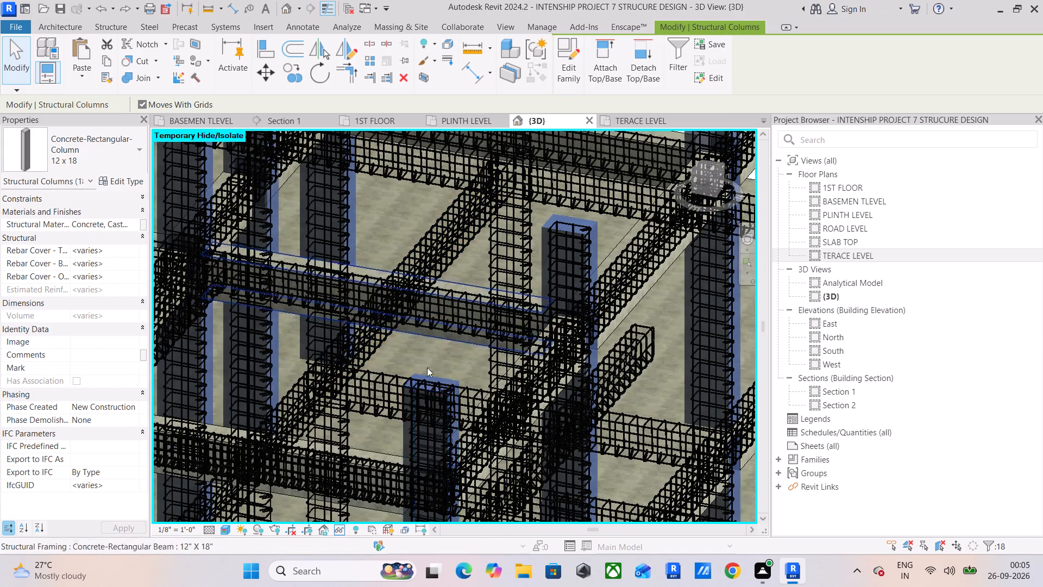
left_click(456, 384, "shift")
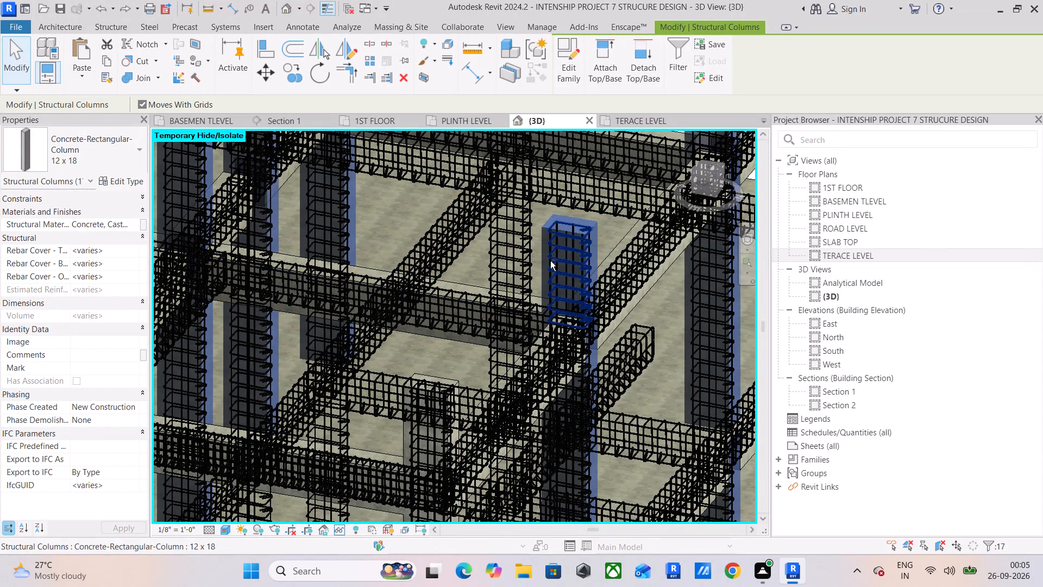
left_click(545, 227, "shift")
middle_click_drag(427, 282, 710, 304)
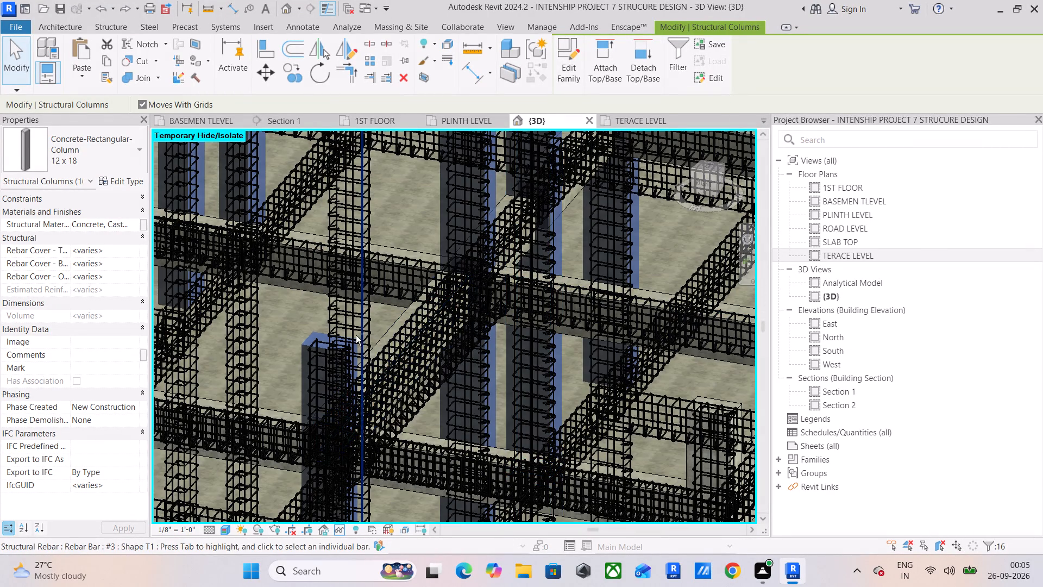
left_click(312, 329, "shift")
scroll(361, 346, "down", 11)
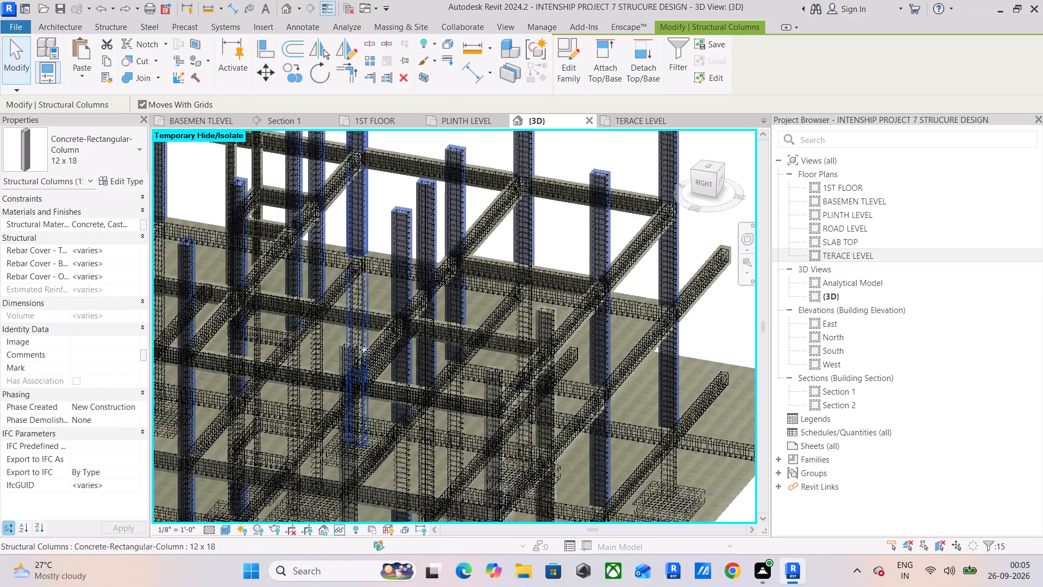
Copy the selected 12 x 18 columns and paste them aligned to the SLAB TOP level.
middle_click_drag(364, 351, 508, 353)
left_click(104, 64)
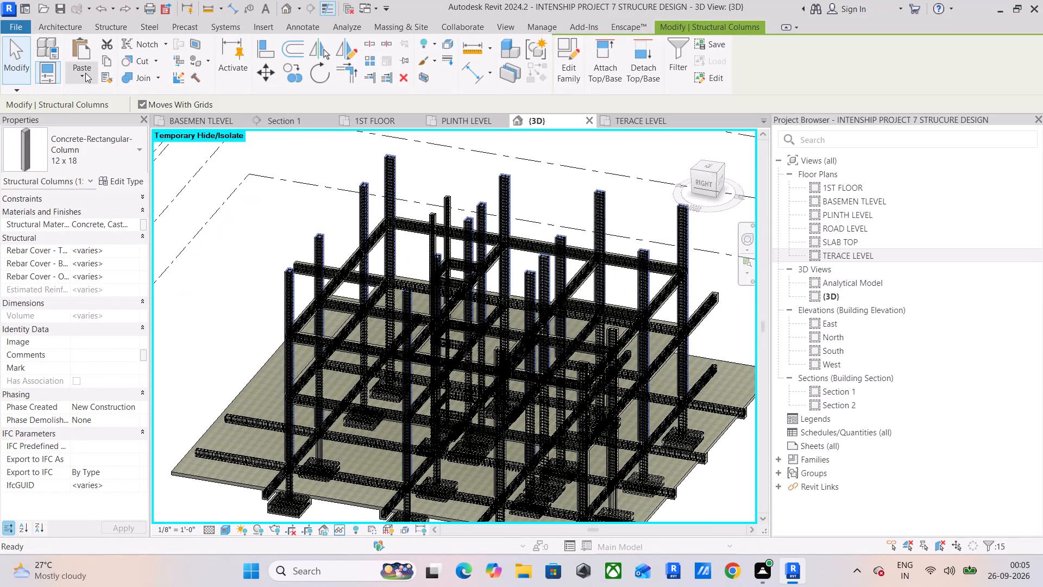
left_click(85, 73)
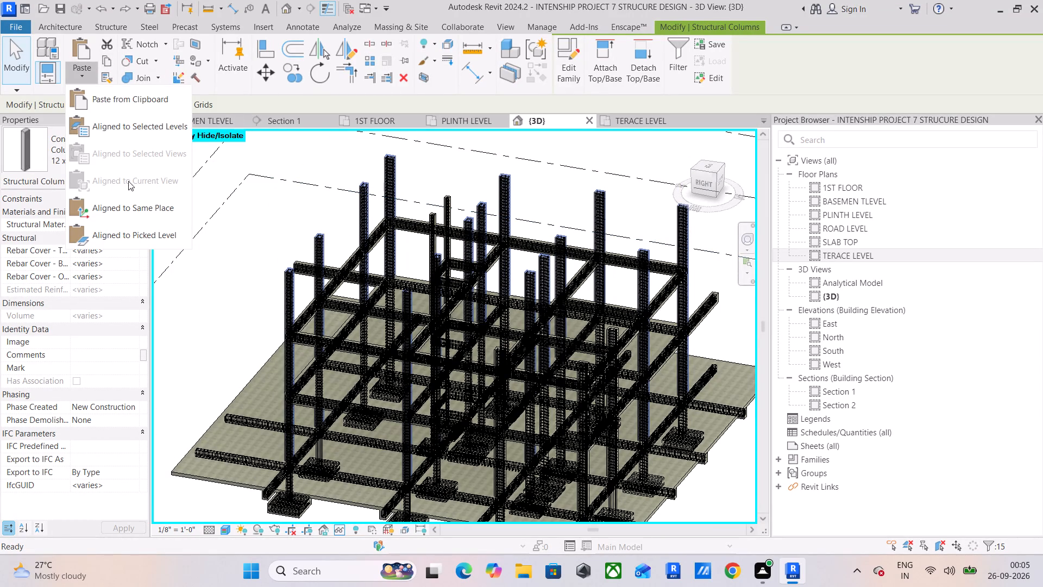
left_click(109, 121)
left_click(466, 240)
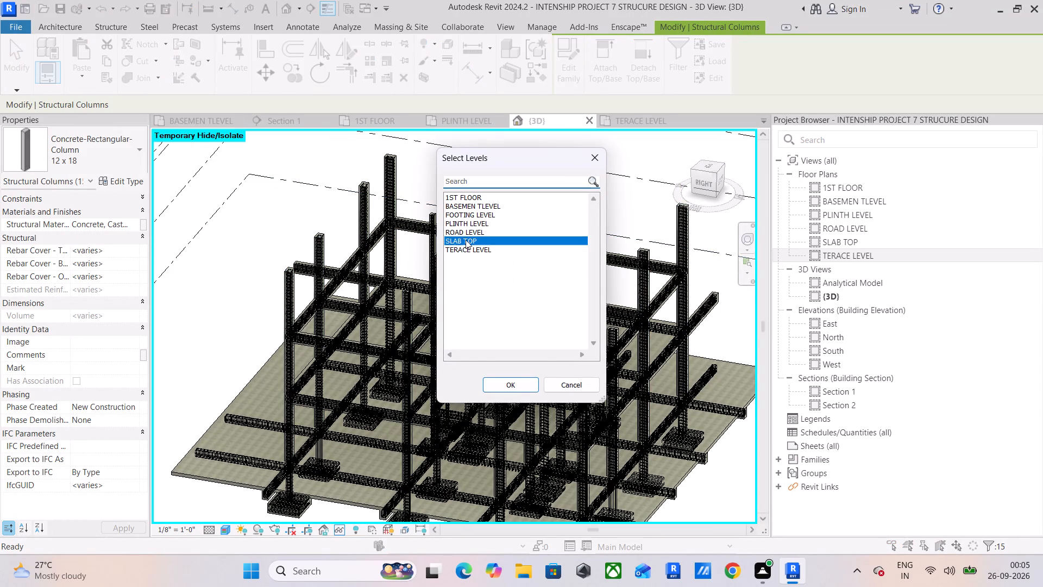
left_click(514, 390)
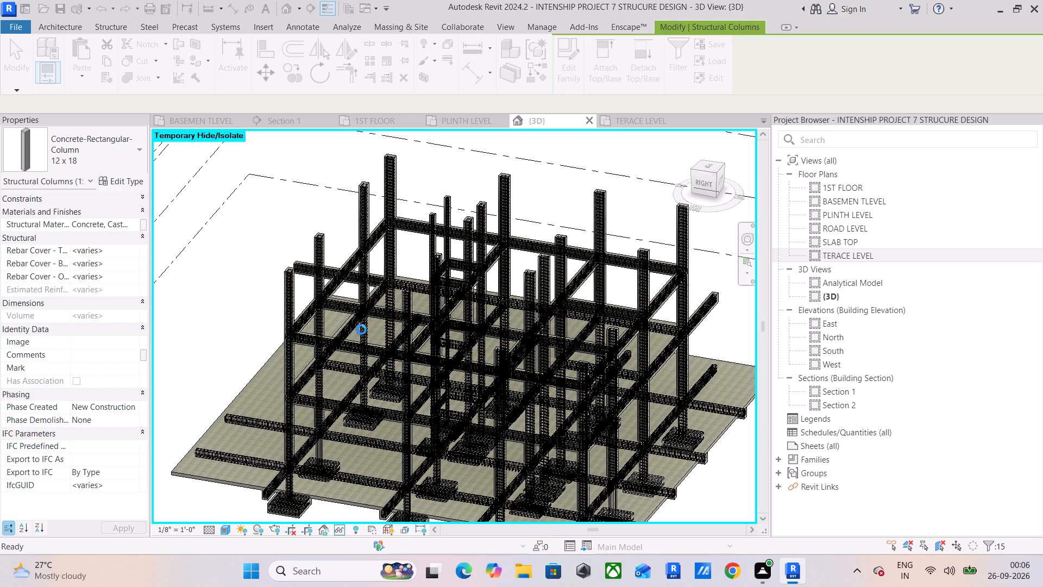
Examine the pasted columns from the right side, checking how they meet the columns below and the level lines.
scroll(321, 329, "down", 4)
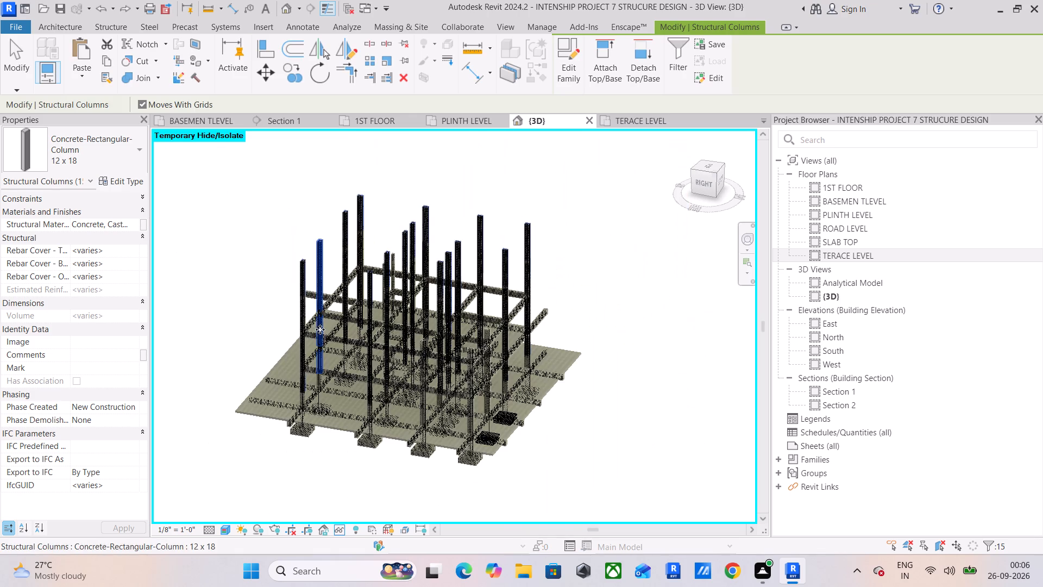
middle_click_drag(319, 330, 352, 248, "shift")
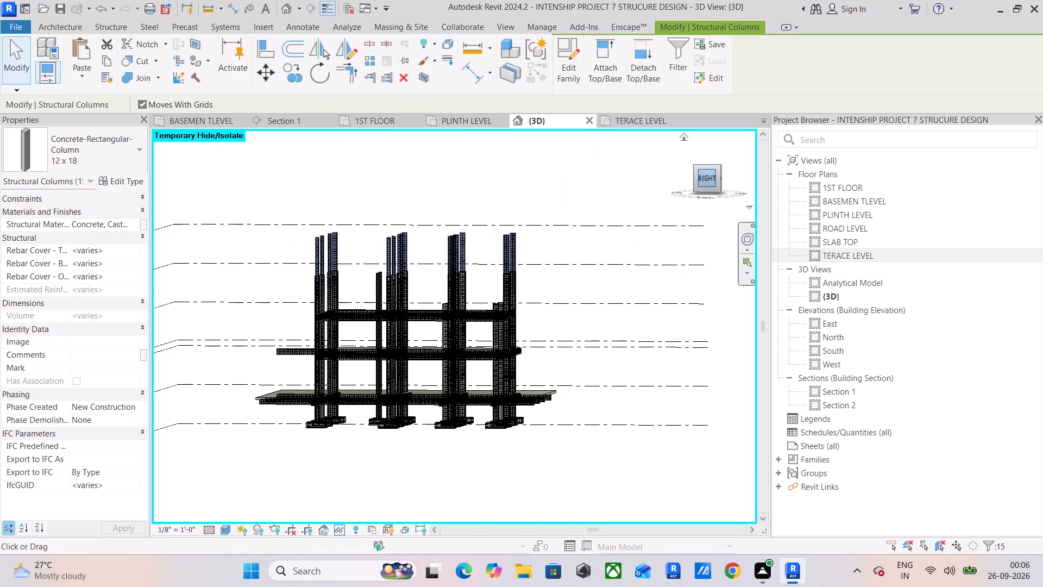
left_click(701, 180)
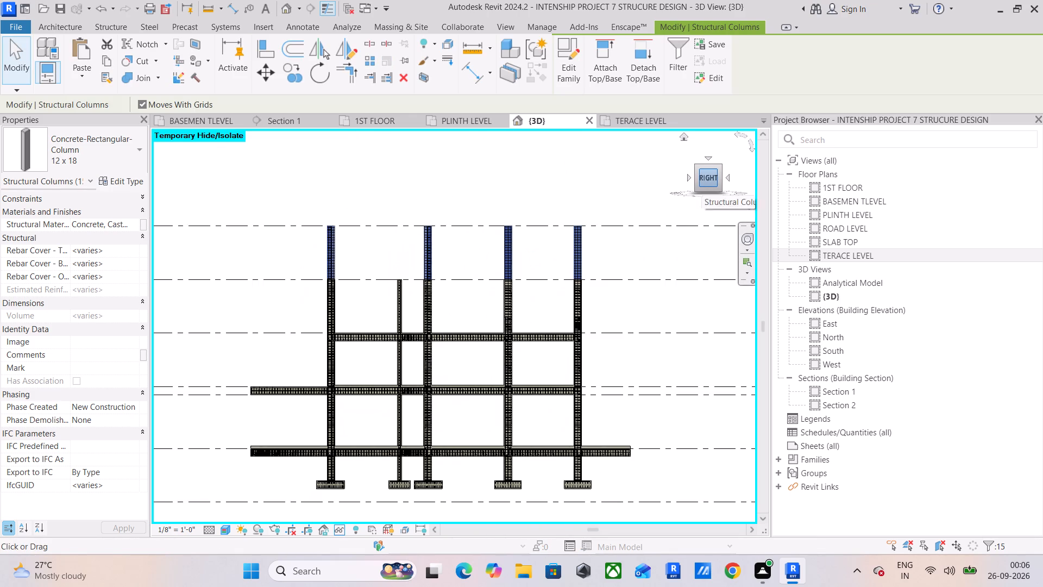
scroll(302, 226, "up", 4)
scroll(614, 292, "up", 5)
scroll(395, 339, "up", 4)
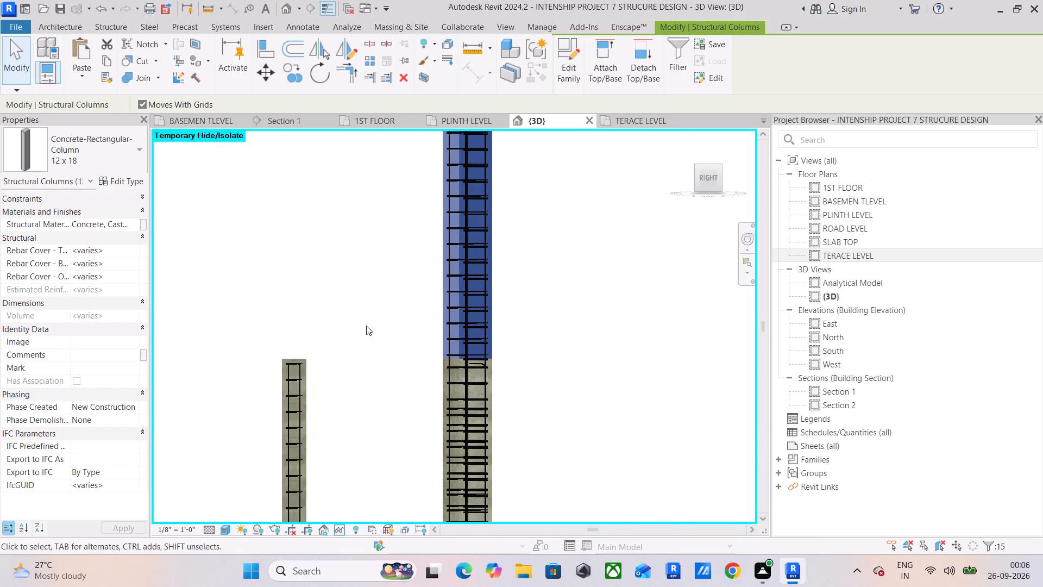
scroll(491, 338, "up", 6)
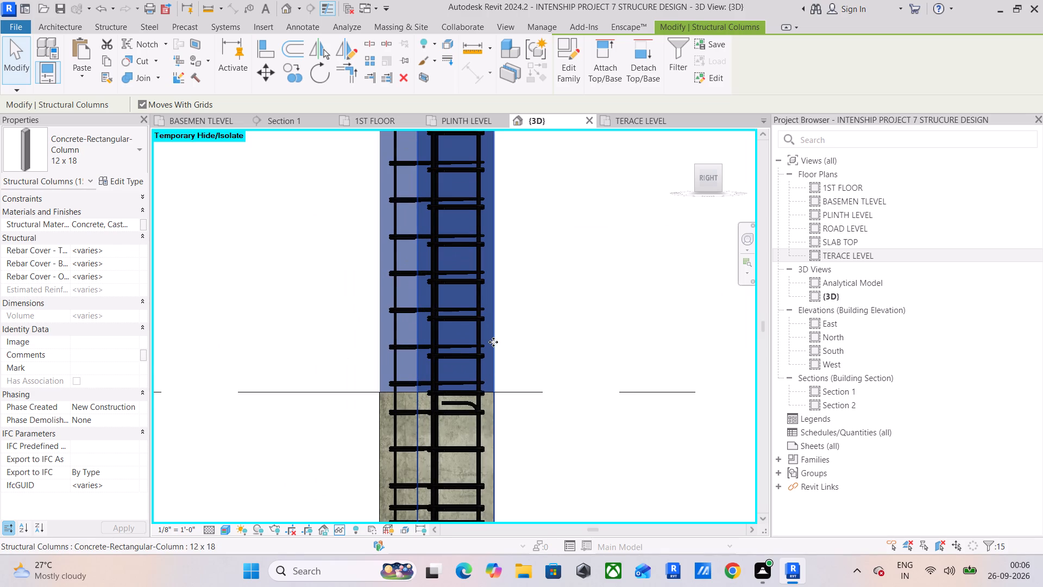
scroll(494, 342, "down", 12)
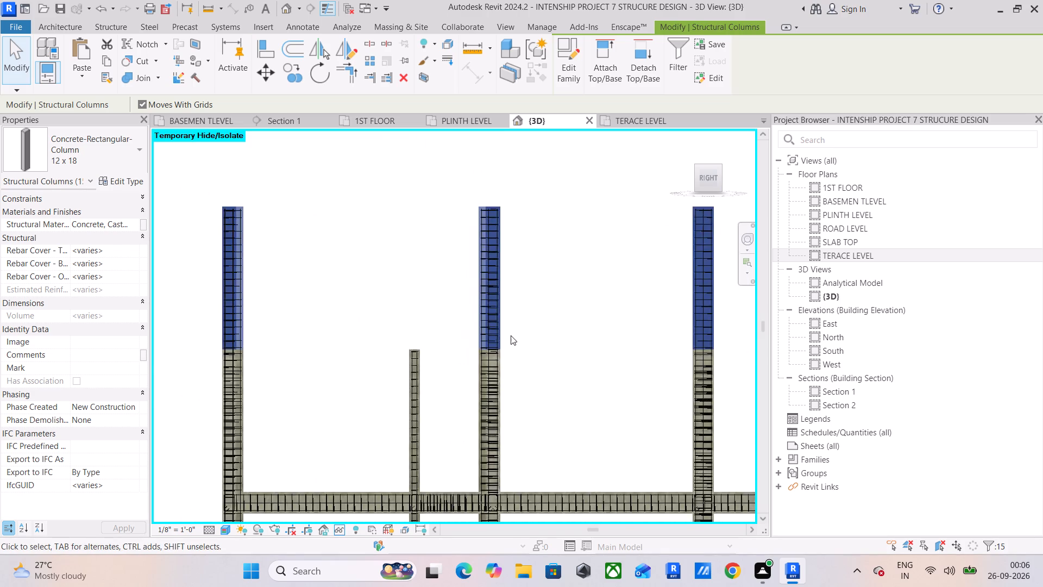
scroll(511, 335, "down", 4)
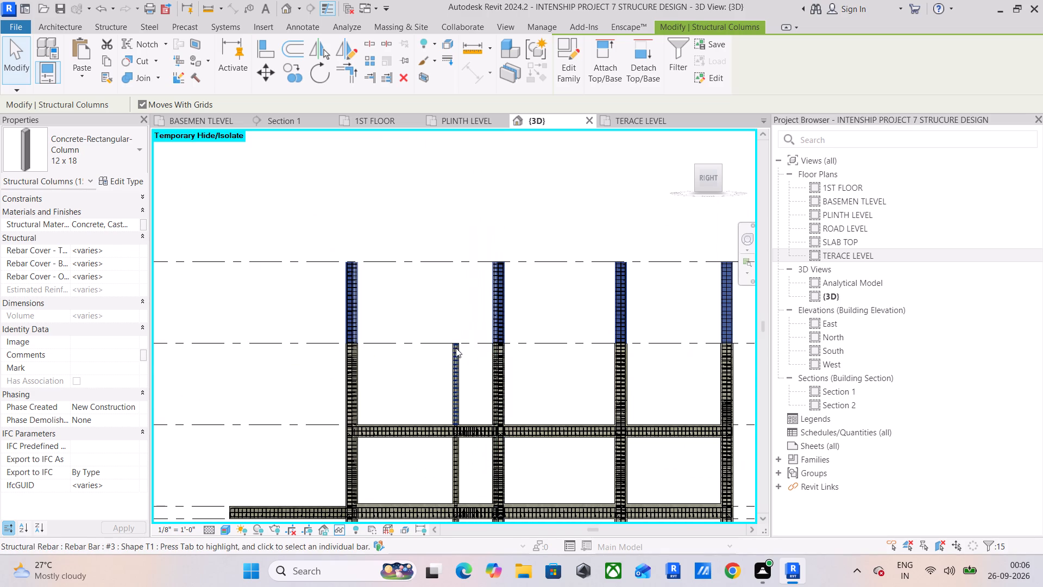
Select all 9" X 9" concrete columns and paste copies of them aligned to the SLAB TOP level.
scroll(456, 348, "up", 10)
left_click(493, 365)
left_click(467, 354)
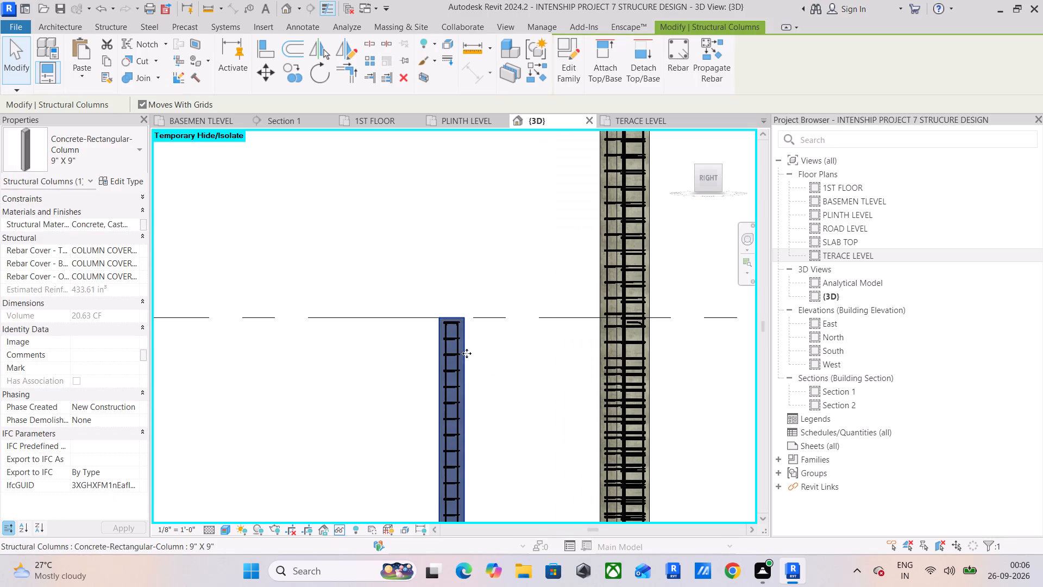
type("SA")
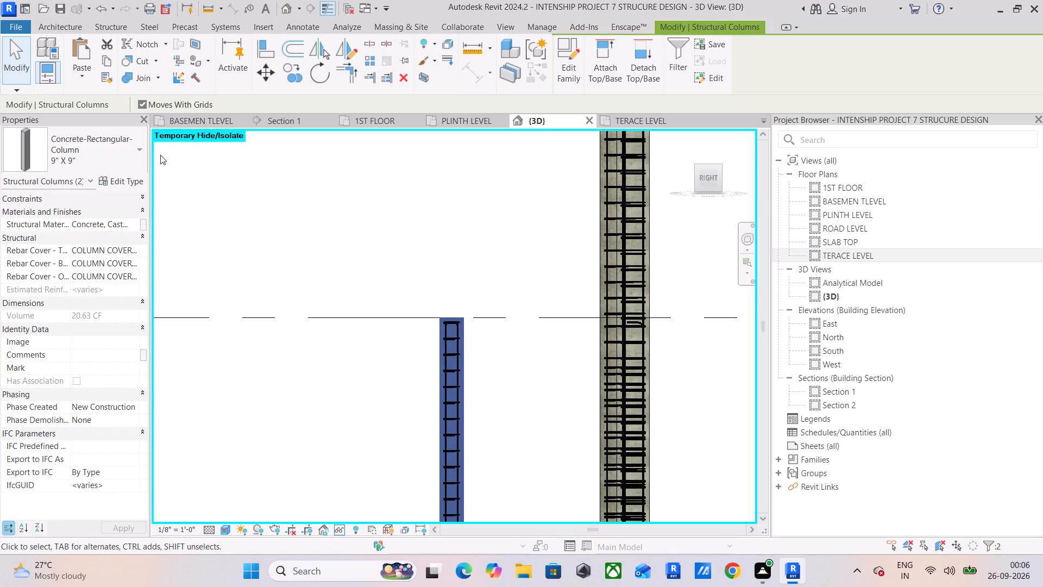
left_click(105, 63)
left_click(86, 82)
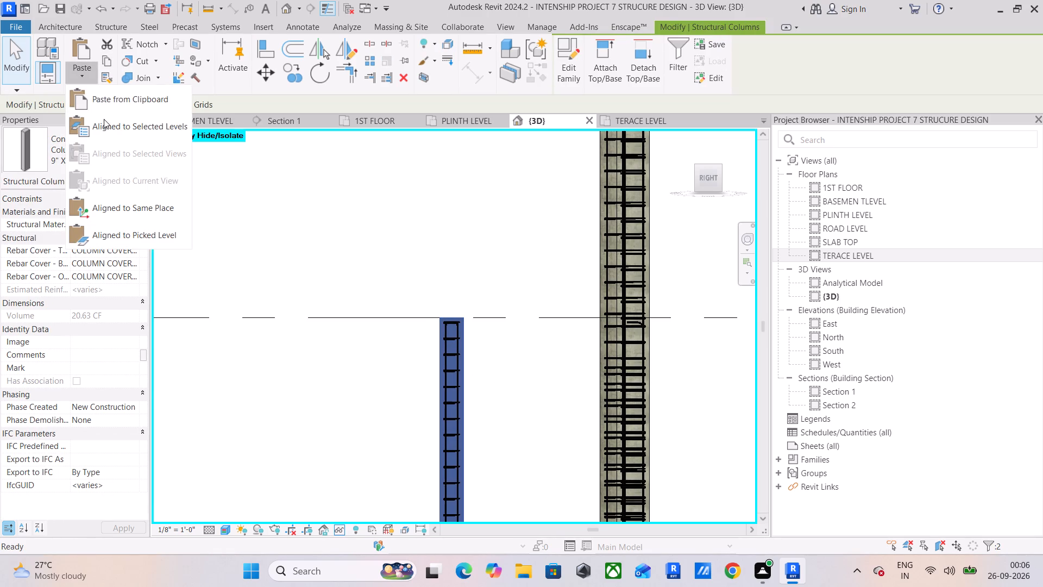
left_click(104, 119)
left_click(474, 241)
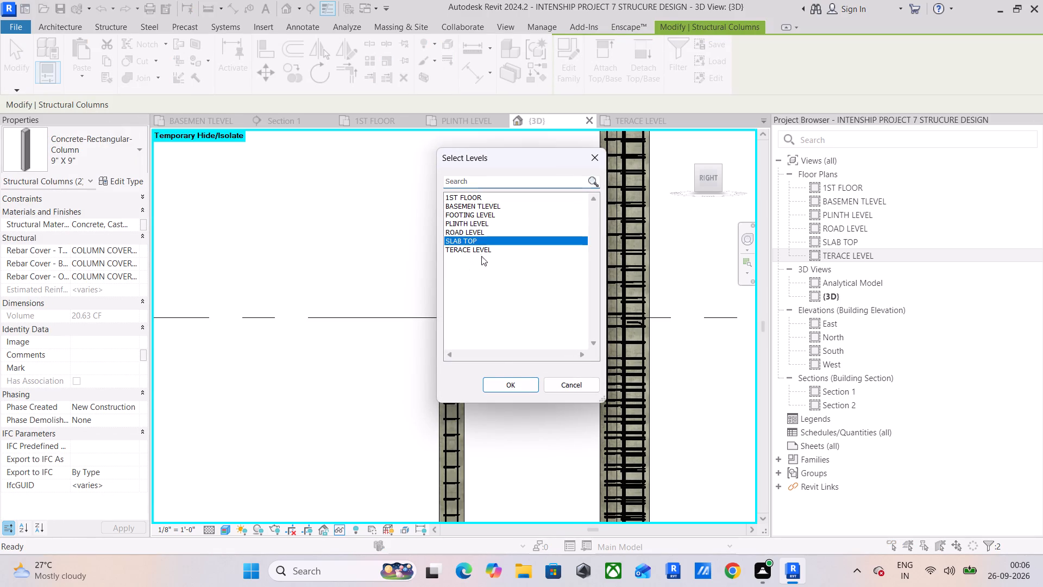
left_click(505, 385)
scroll(241, 320, "down", 3)
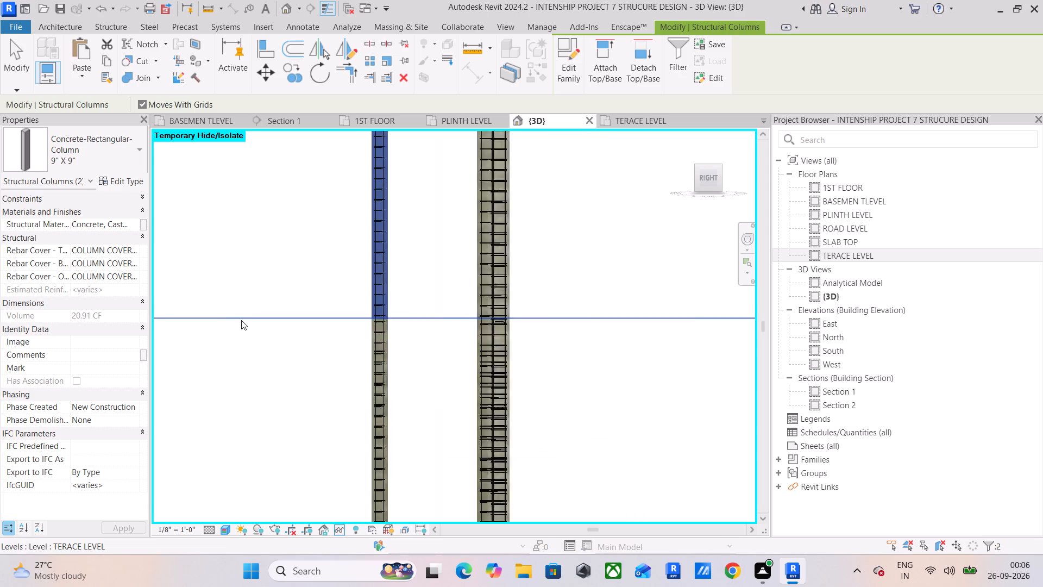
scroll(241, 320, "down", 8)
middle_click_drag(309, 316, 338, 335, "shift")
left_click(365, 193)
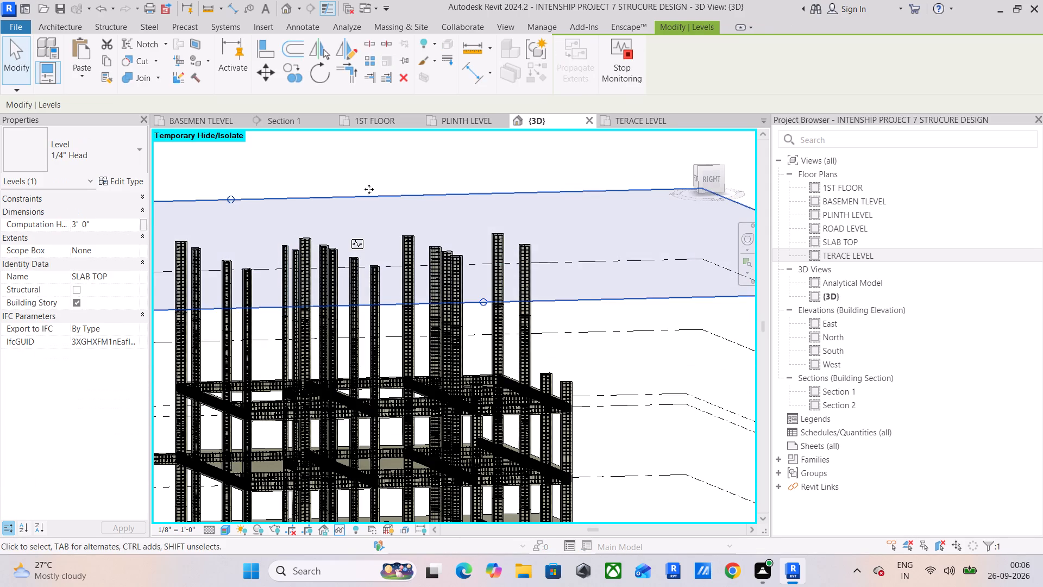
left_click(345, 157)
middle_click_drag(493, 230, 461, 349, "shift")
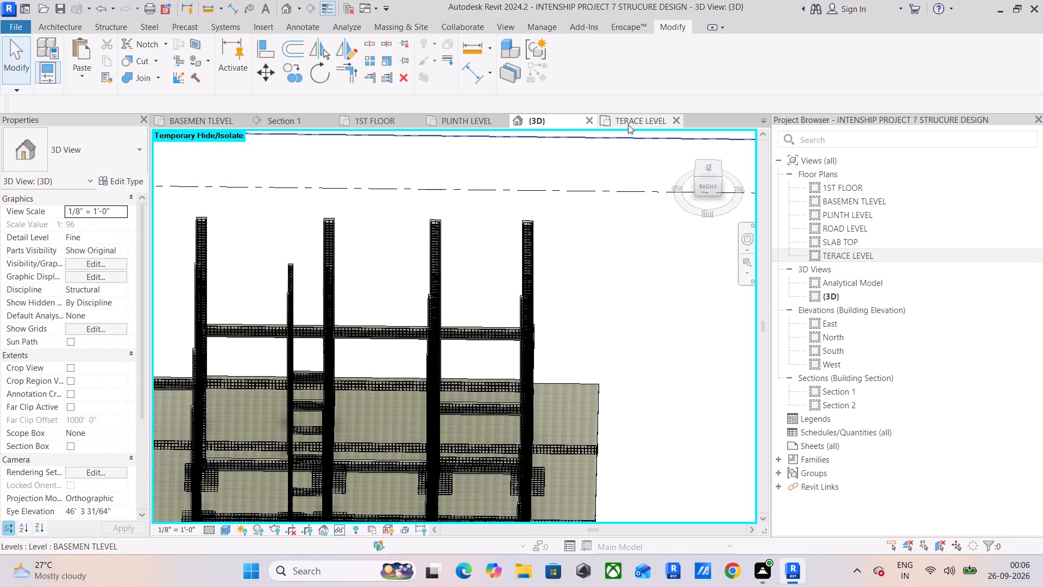
Open the TERACE LEVEL floor plan and examine the columns and beams along grids A to D.
left_click(628, 124)
scroll(455, 292, "down", 13)
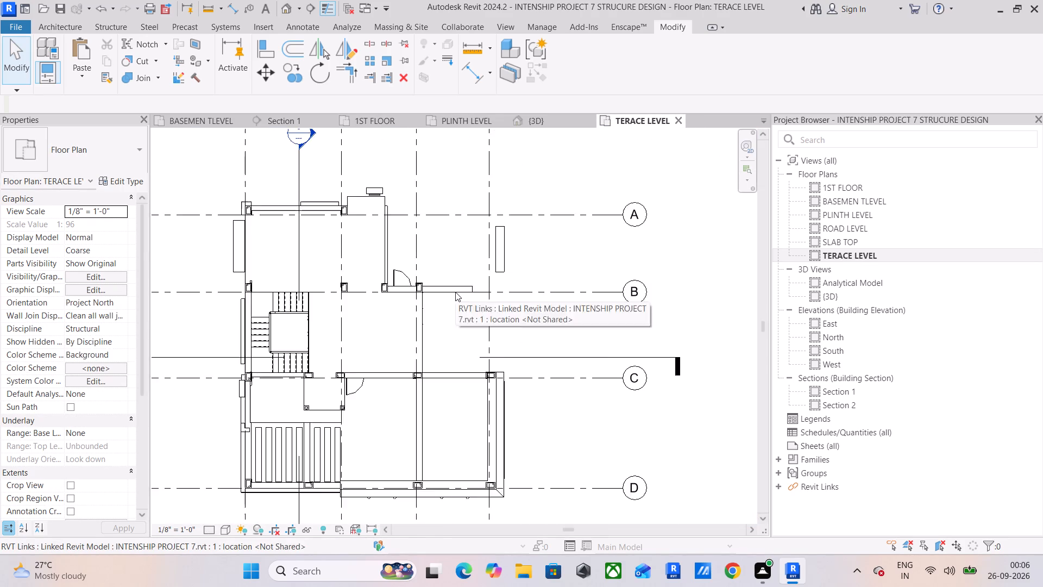
scroll(455, 293, "down", 3)
scroll(397, 295, "up", 4)
scroll(541, 284, "up", 6)
scroll(358, 282, "up", 2)
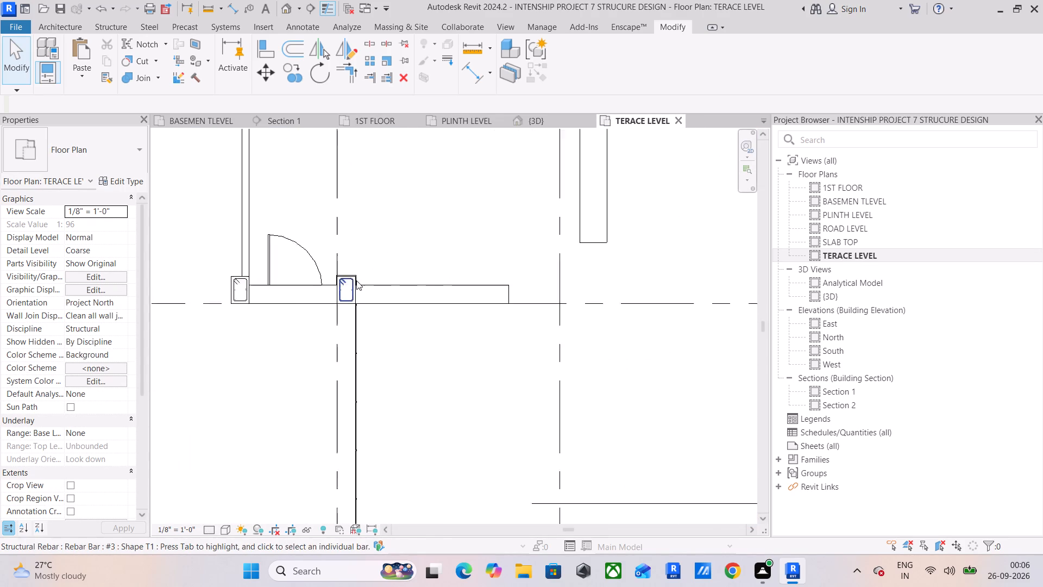
scroll(356, 280, "up", 3)
scroll(329, 307, "down", 10)
middle_click_drag(366, 349, 417, 209)
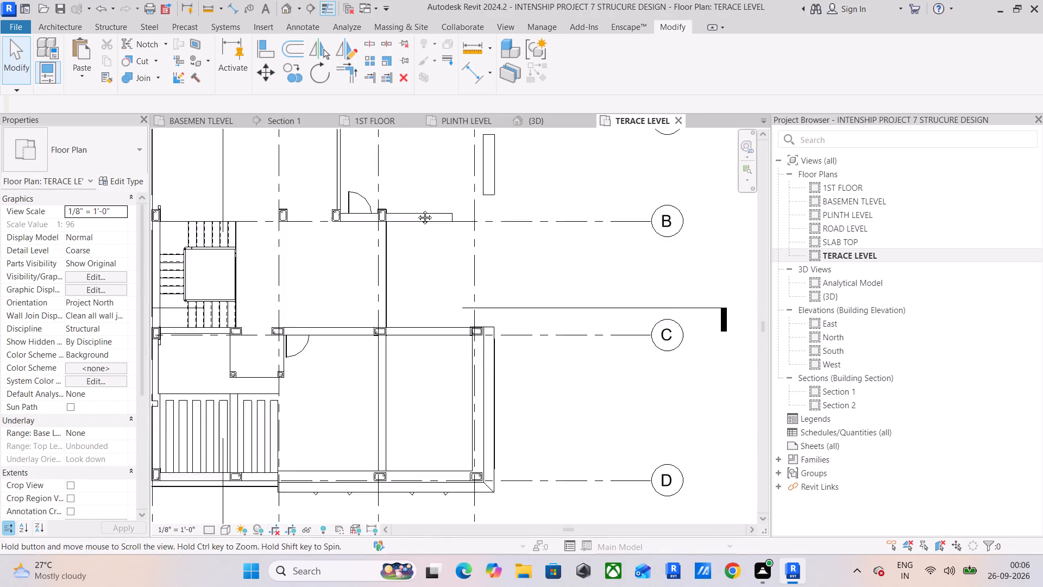
middle_click_drag(417, 209, 418, 208)
scroll(388, 292, "up", 19)
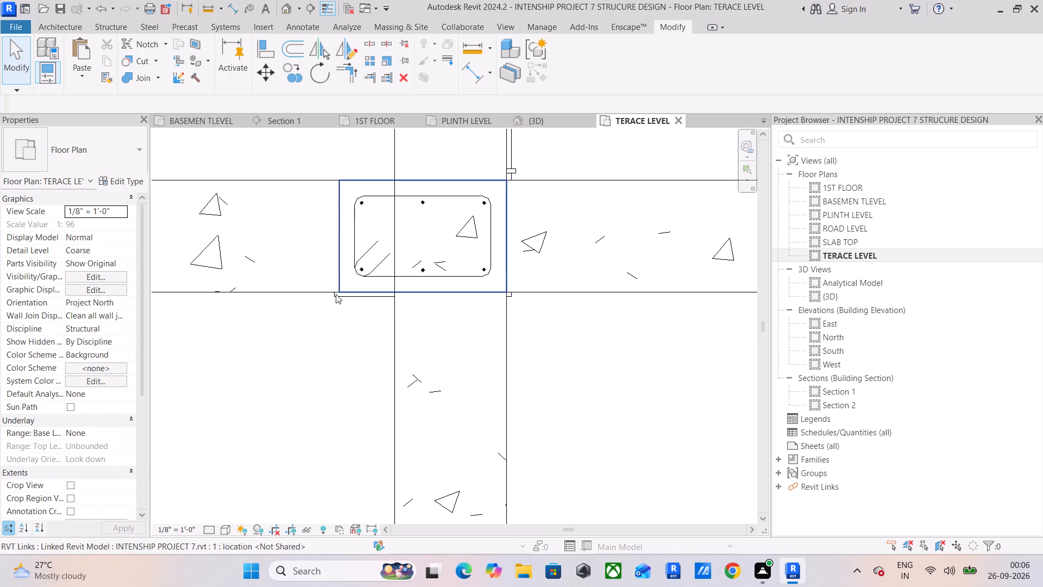
scroll(336, 294, "down", 18)
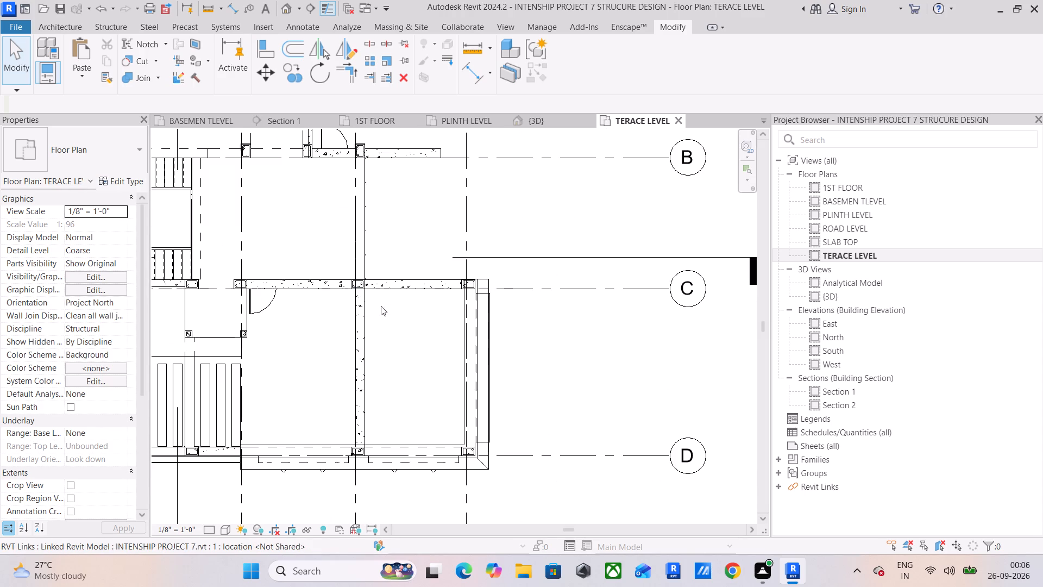
middle_click_drag(430, 303, 475, 312)
middle_click_drag(398, 295, 454, 347)
scroll(476, 298, "down", 5)
scroll(477, 241, "up", 4)
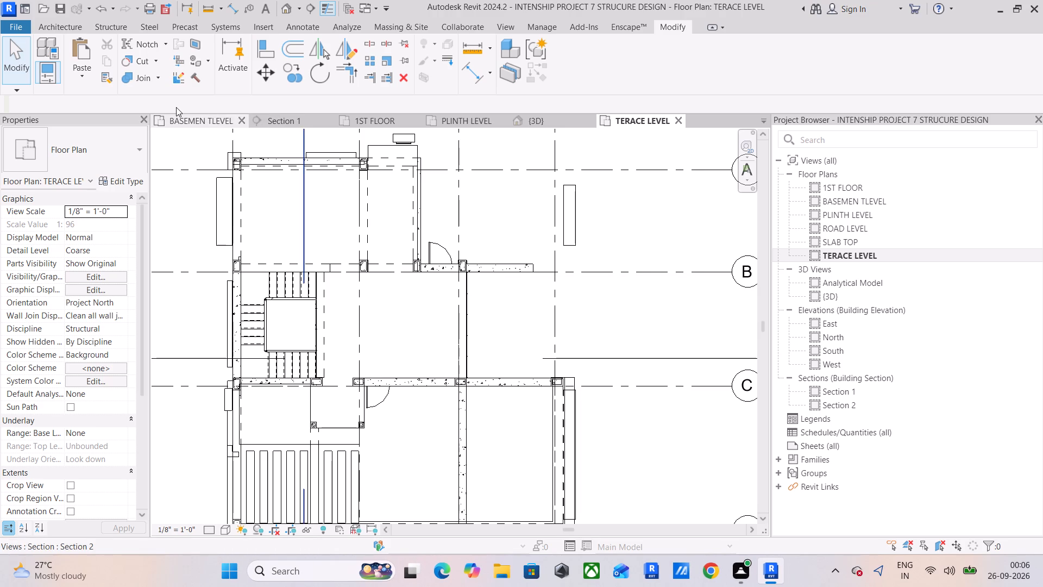
Return to the 3D view and examine the extended columns and the beam framing below them from several sides.
left_click(538, 116)
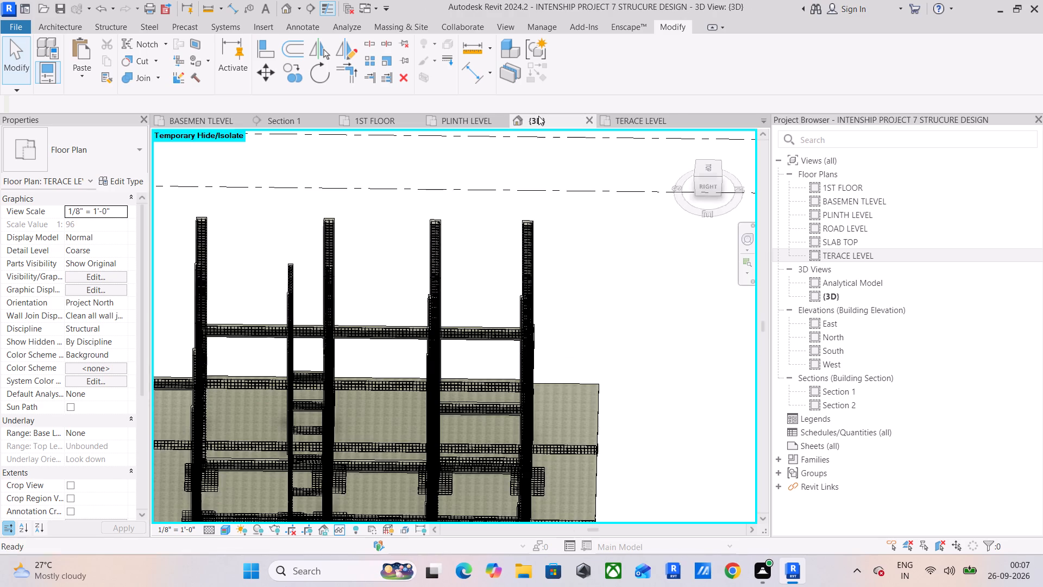
scroll(359, 290, "down", 3)
middle_click_drag(521, 281, 462, 305, "shift")
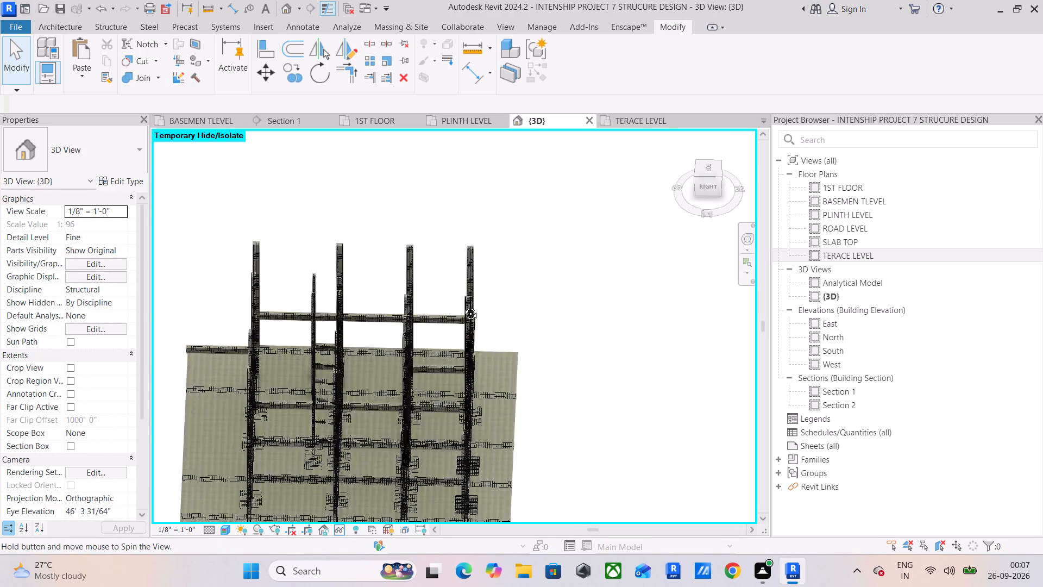
middle_click_drag(462, 305, 248, 246, "shift")
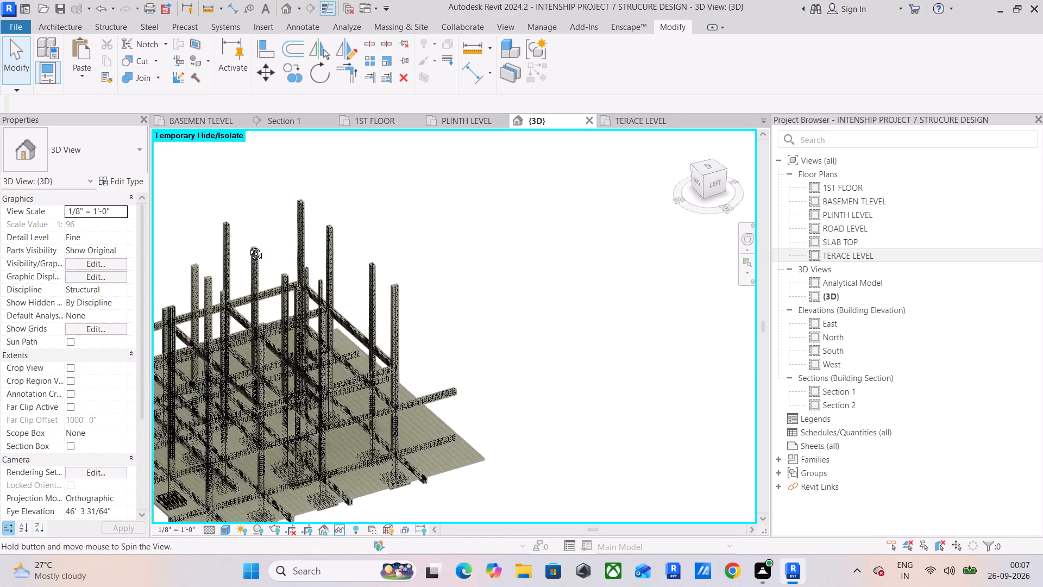
middle_click_drag(248, 246, 422, 225, "shift")
middle_click_drag(292, 381, 406, 383, "shift")
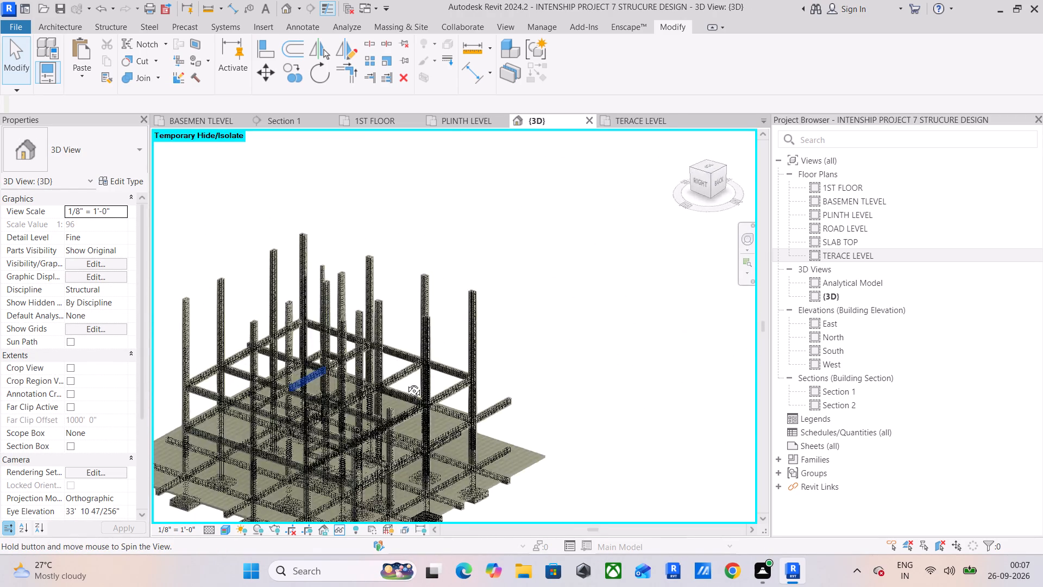
middle_click_drag(406, 383, 500, 351, "shift")
scroll(466, 319, "up", 5)
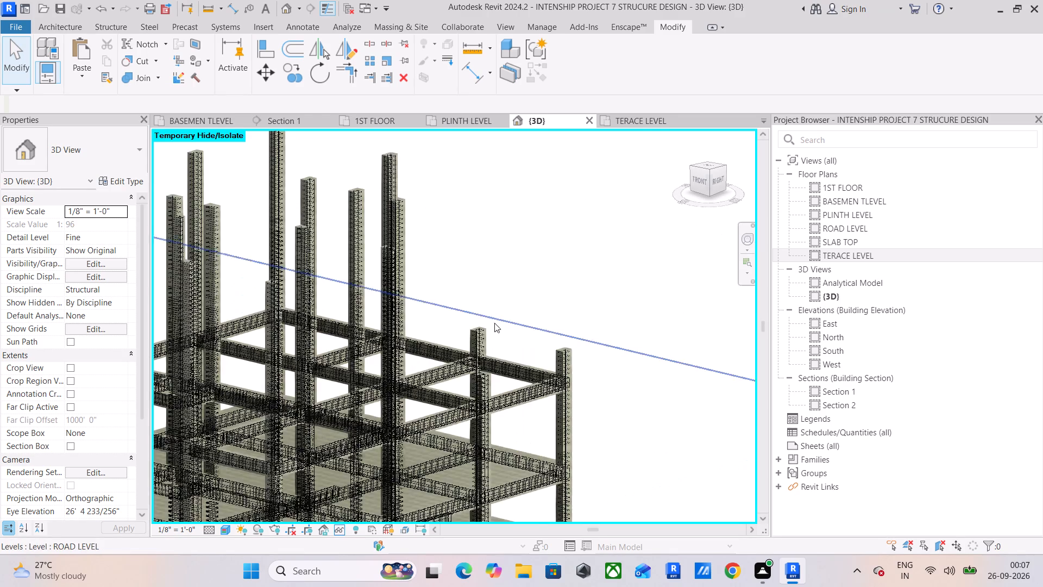
scroll(514, 338, "up", 5)
middle_click_drag(448, 351, 326, 357, "shift")
scroll(394, 395, "down", 5)
middle_click_drag(415, 395, 506, 314)
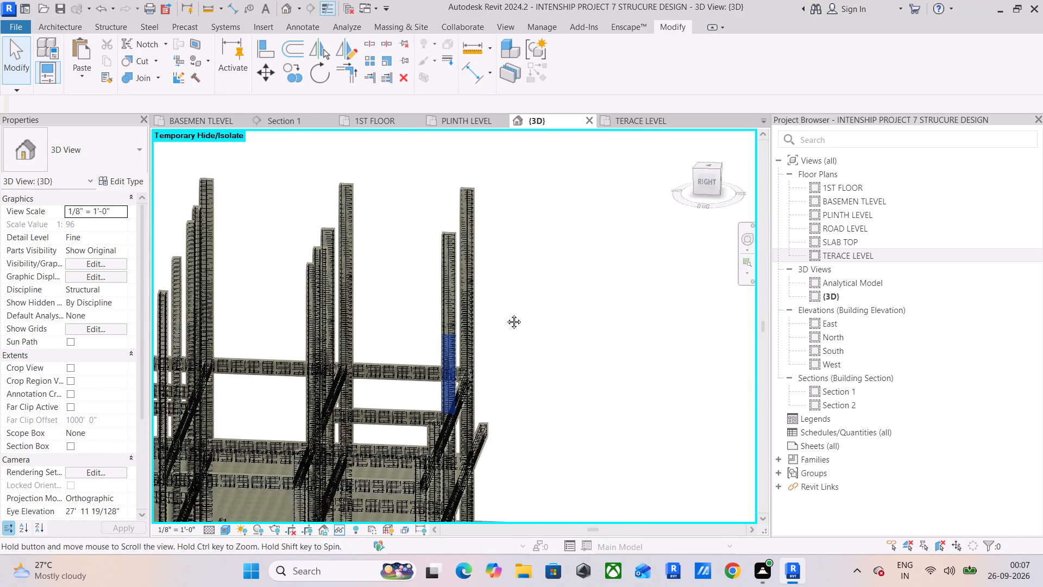
middle_click_drag(506, 314, 507, 313)
scroll(431, 351, "up", 5)
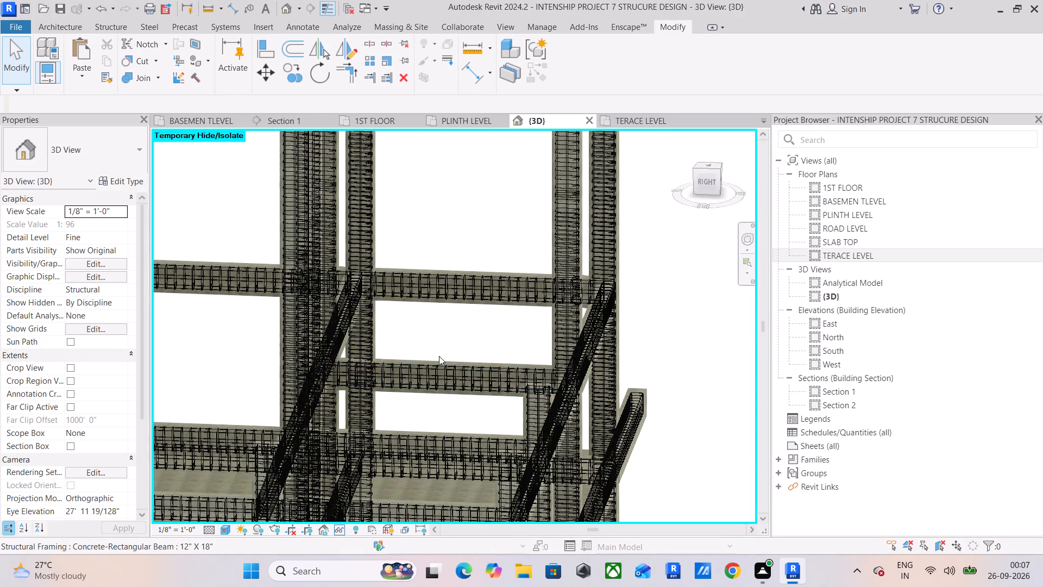
Select all 12" X 18" beams at the 1ST FLOOR level together with their reinforcement, across the full width of the frame.
left_click(440, 358)
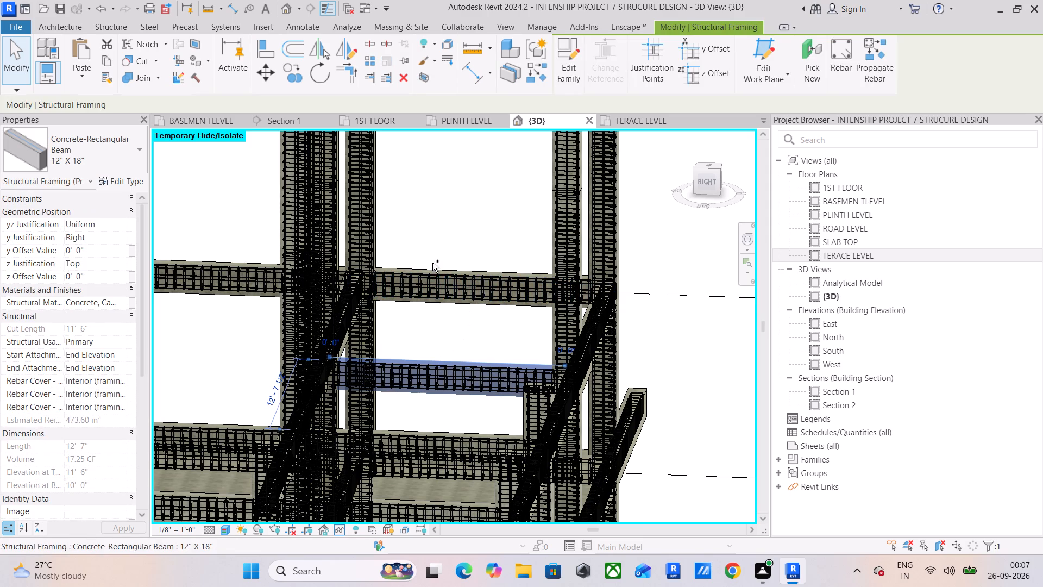
left_click(432, 265, "ctrl")
left_click(216, 259, "ctrl")
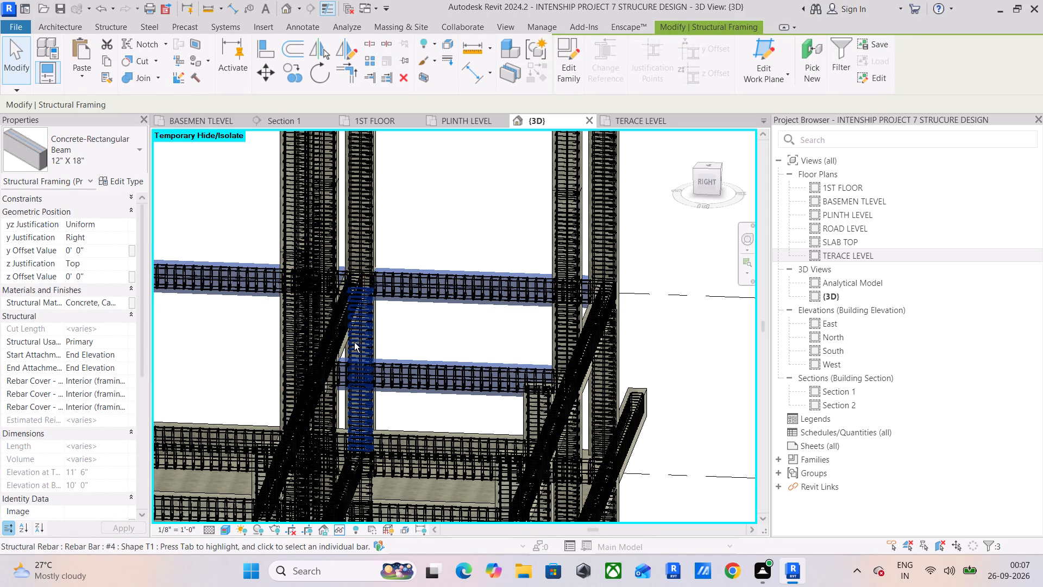
scroll(373, 343, "down", 5)
left_click(707, 181)
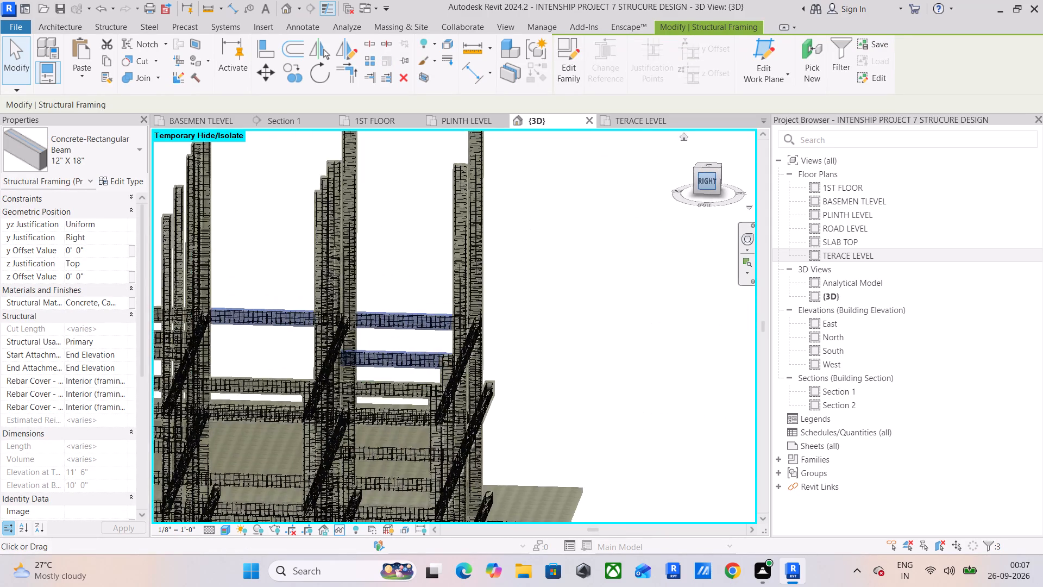
scroll(514, 261, "down", 9)
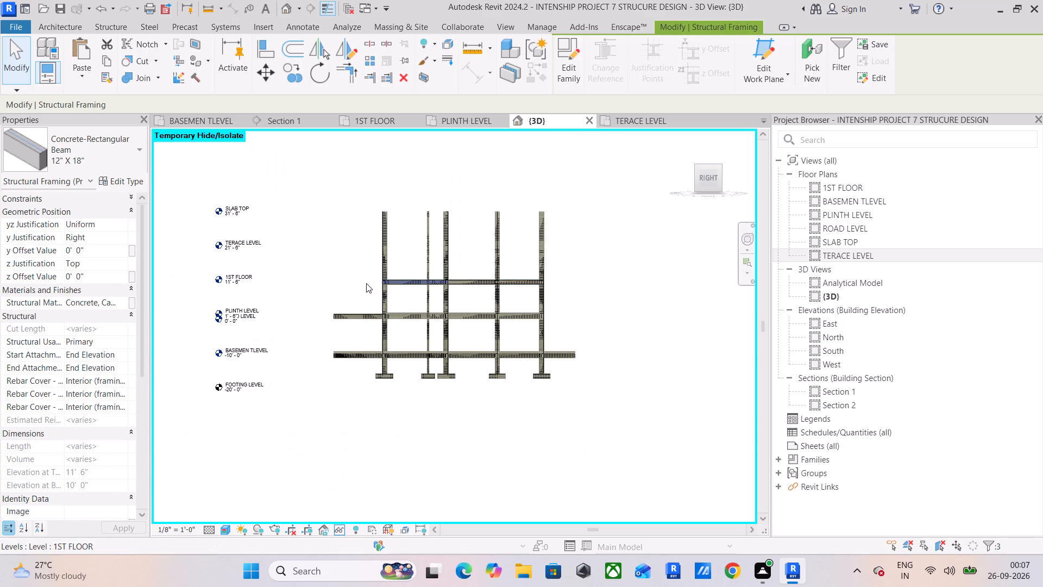
scroll(358, 282, "up", 4)
left_click_drag(361, 257, 614, 299)
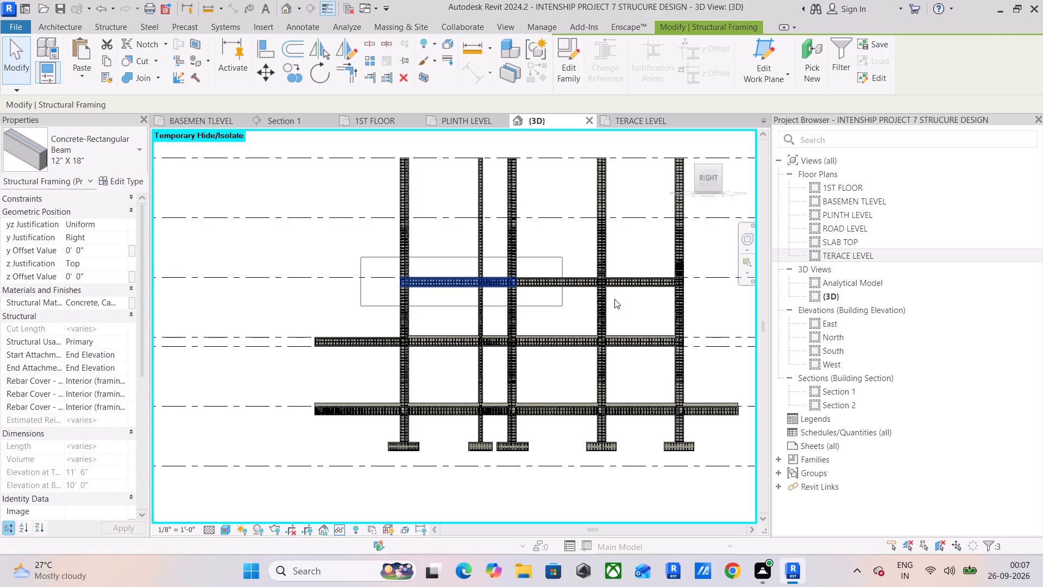
left_click_drag(614, 299, 700, 301)
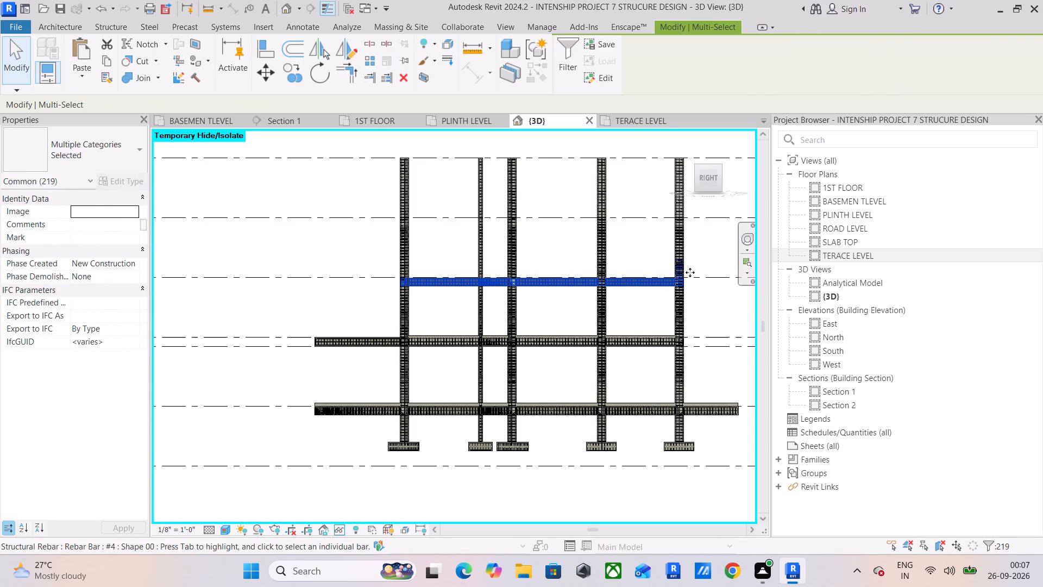
Remove the three 12" X 18" concrete beams around the shorter columns' bay from the selection.
middle_click_drag(695, 260, 609, 353, "shift")
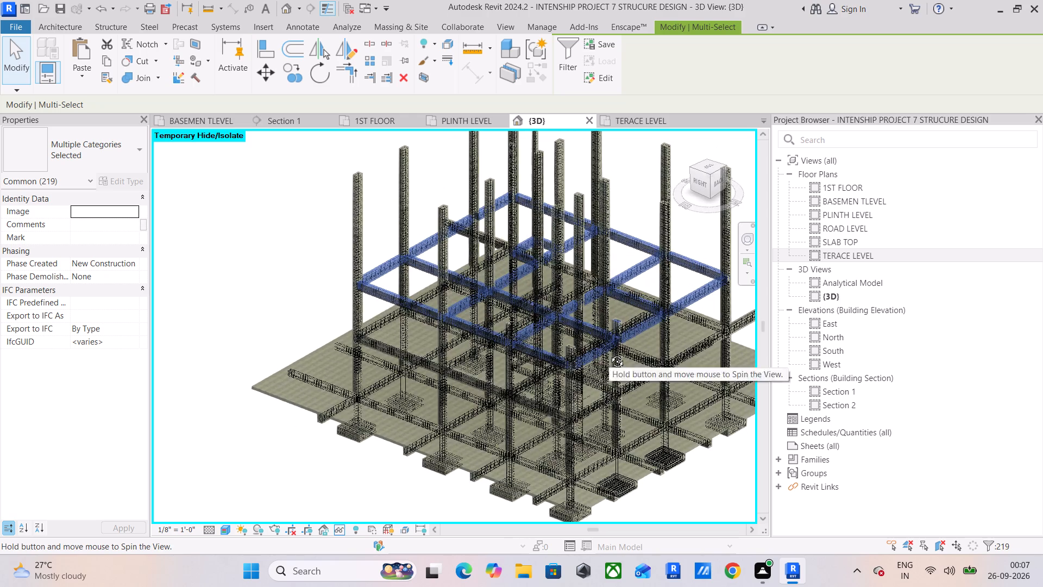
middle_click_drag(609, 353, 597, 361, "shift")
middle_click_drag(470, 268, 508, 282, "shift")
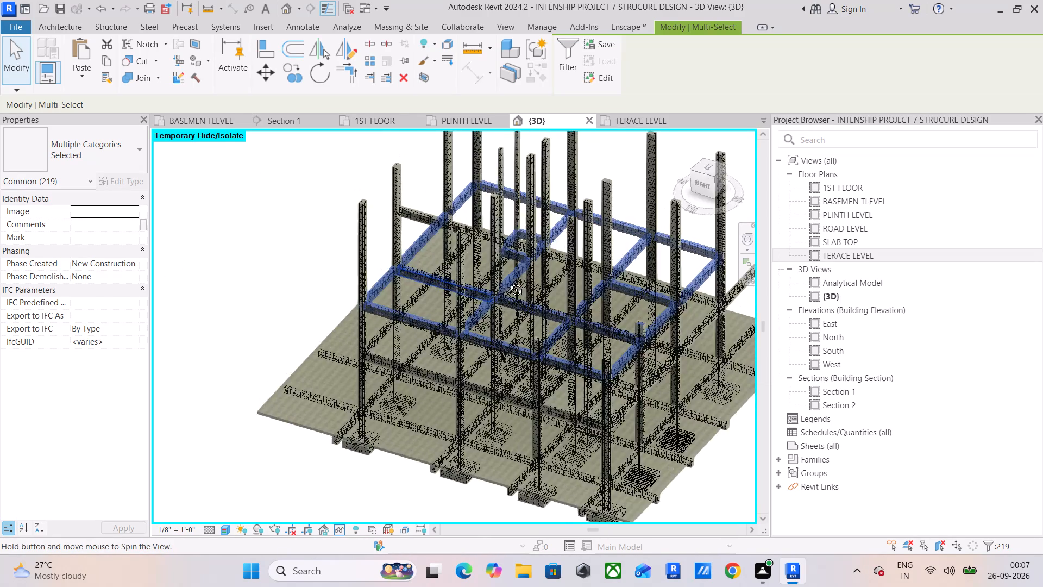
middle_click_drag(508, 282, 702, 253, "shift")
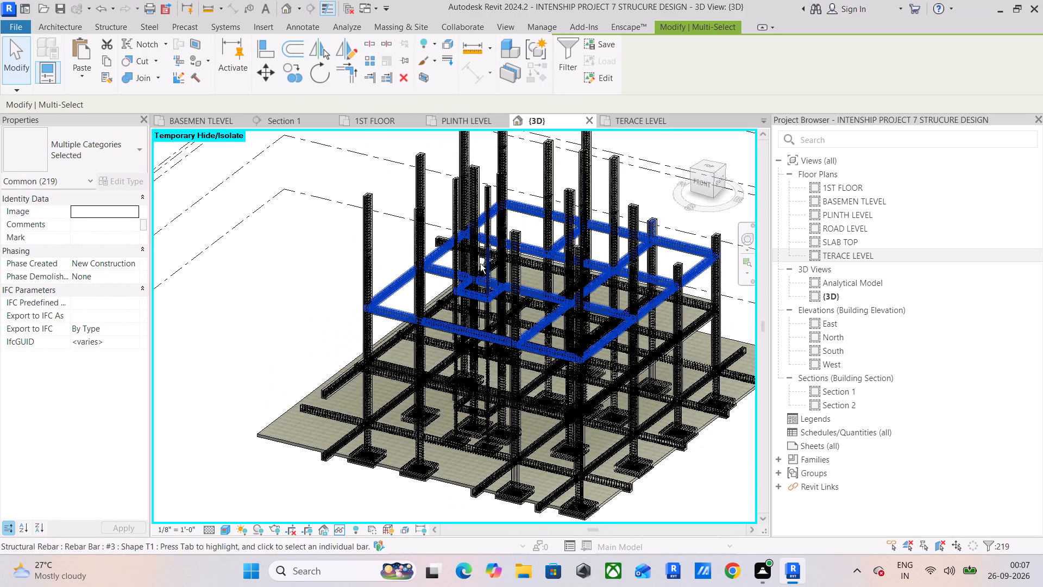
middle_click_drag(480, 264, 669, 273, "shift")
middle_click_drag(418, 312, 642, 307, "shift")
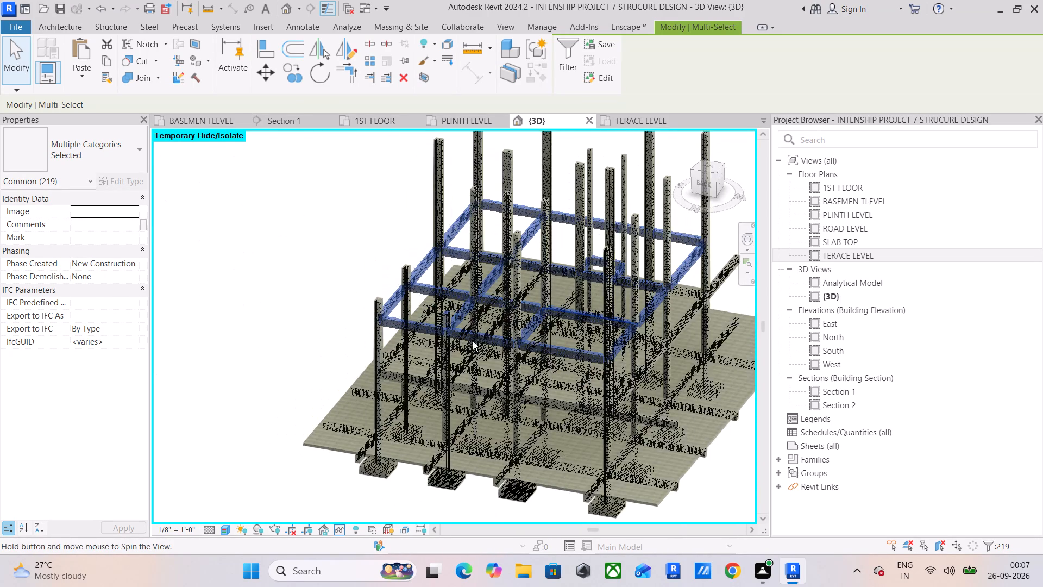
scroll(405, 323, "up", 5, "shift")
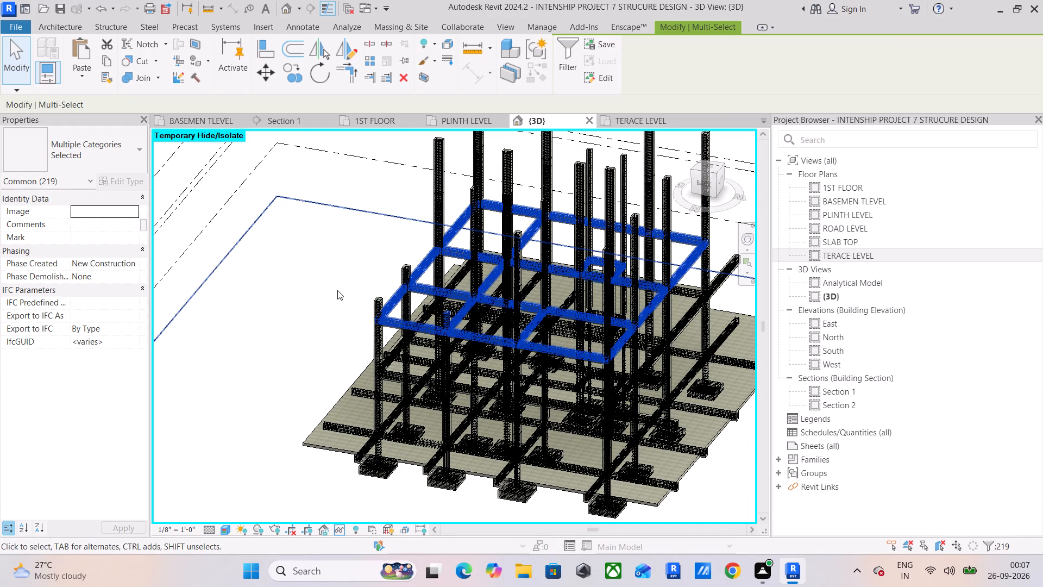
scroll(355, 288, "up", 5)
scroll(443, 308, "up", 13)
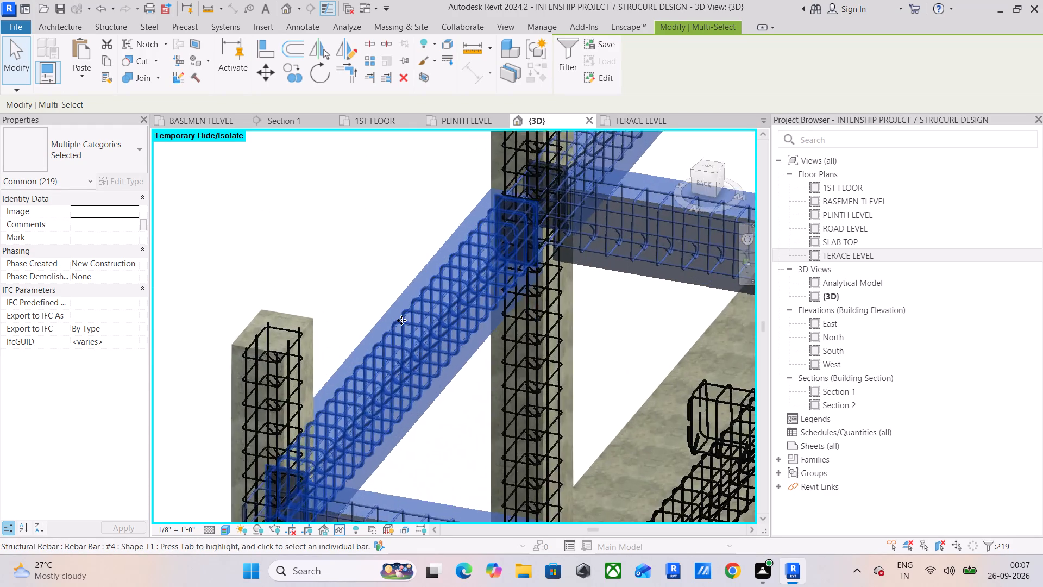
scroll(401, 320, "up", 1)
left_click(368, 318, "shift")
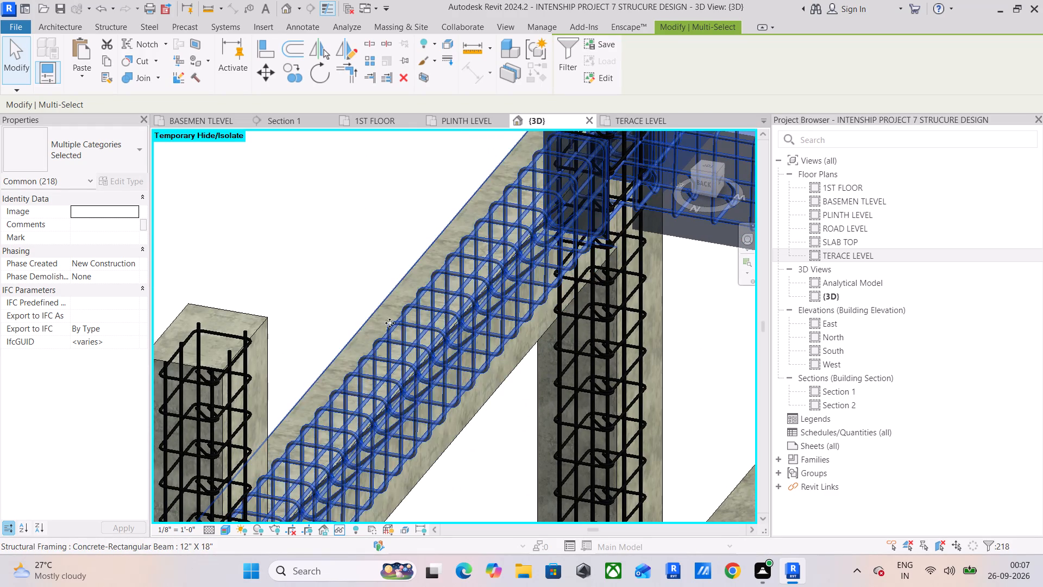
scroll(391, 324, "down", 5)
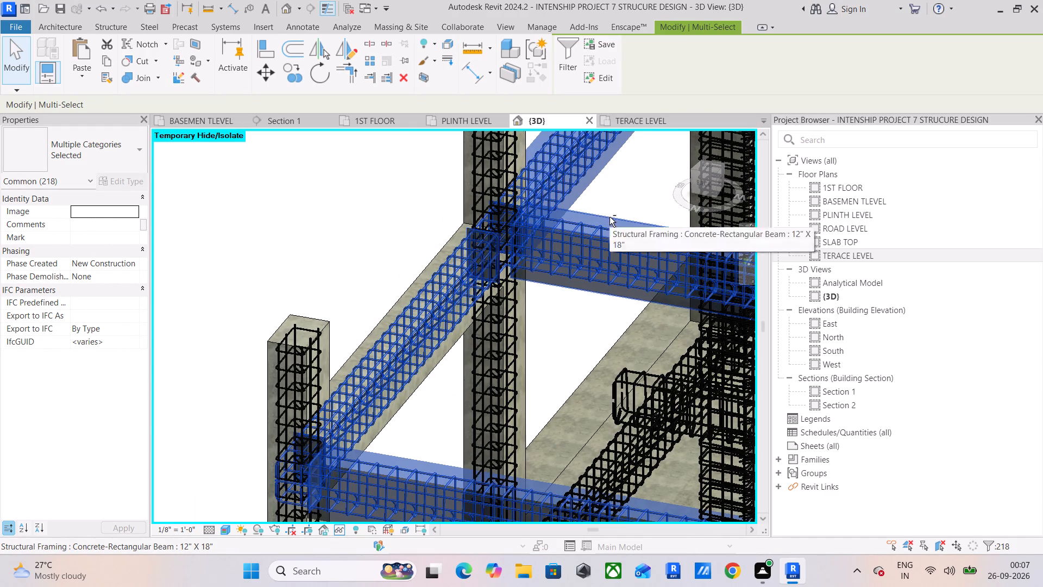
left_click(610, 217, "shift")
left_click(427, 465, "shift")
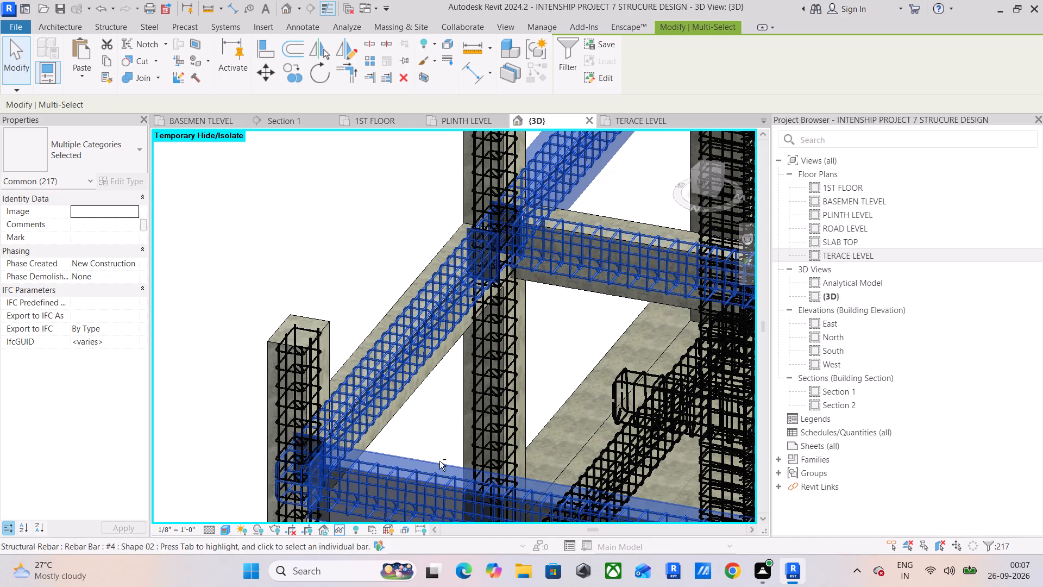
scroll(487, 445, "down", 5)
middle_click_drag(510, 438, 290, 437)
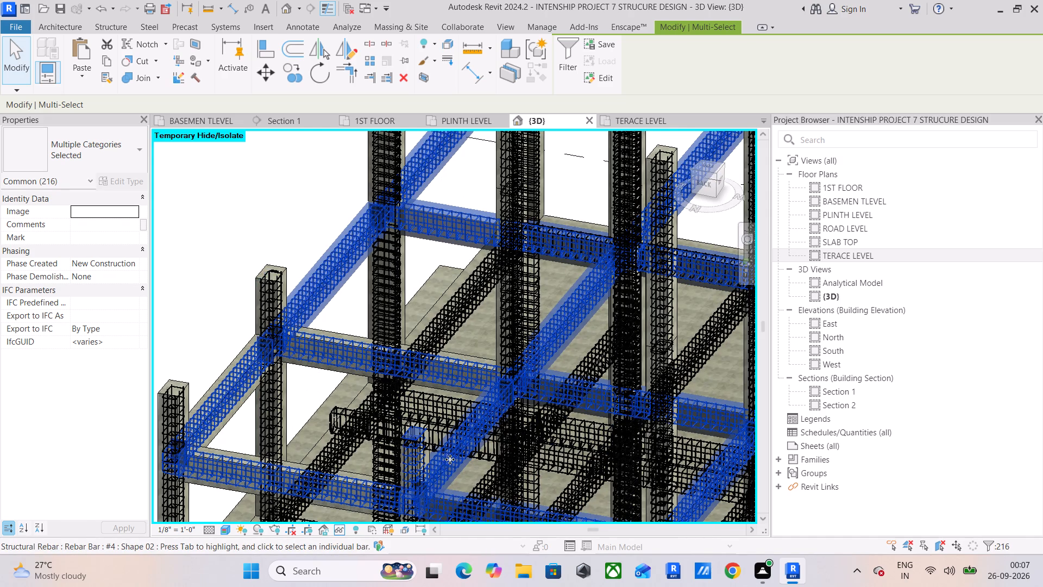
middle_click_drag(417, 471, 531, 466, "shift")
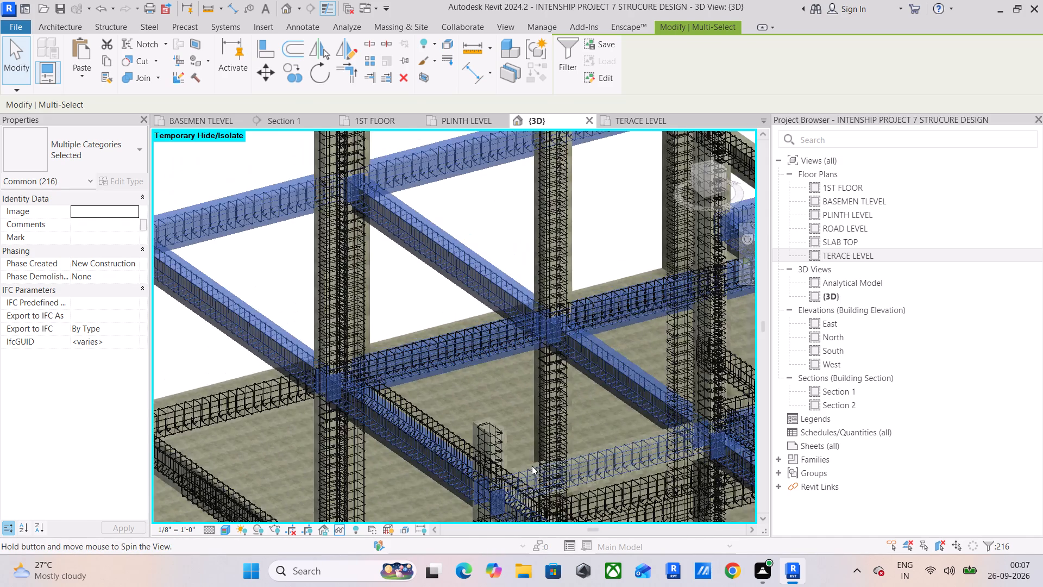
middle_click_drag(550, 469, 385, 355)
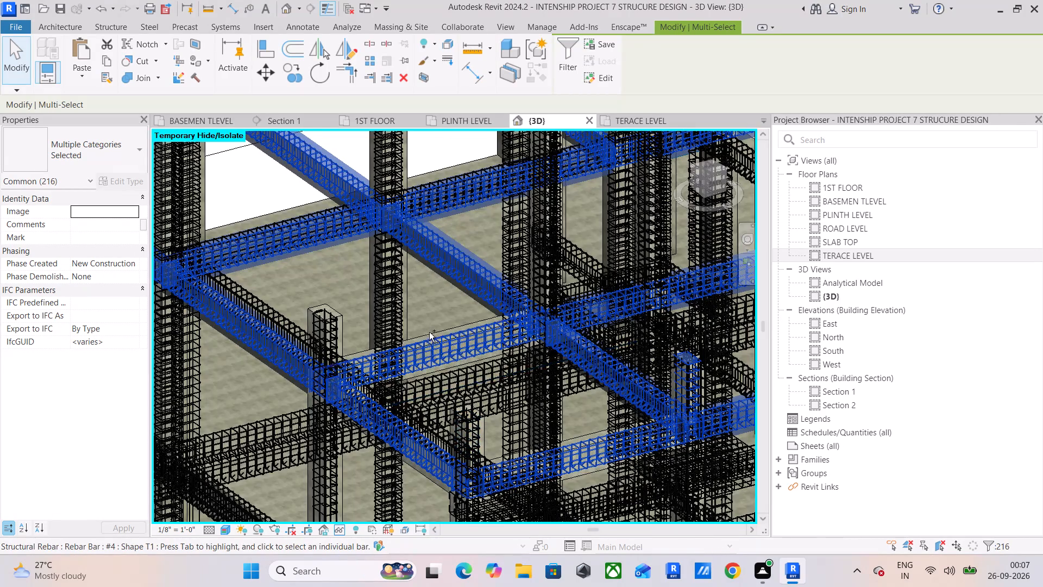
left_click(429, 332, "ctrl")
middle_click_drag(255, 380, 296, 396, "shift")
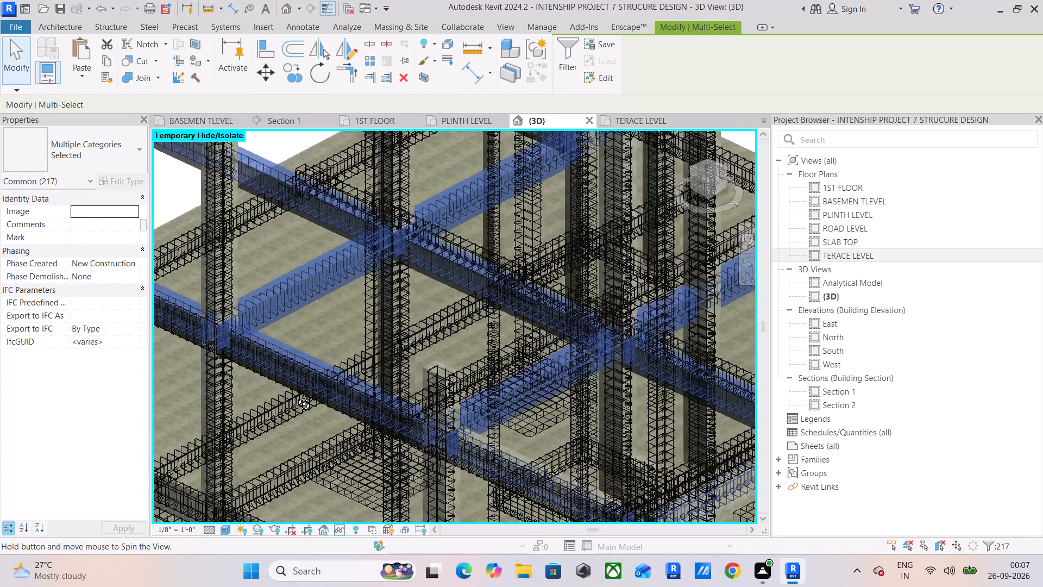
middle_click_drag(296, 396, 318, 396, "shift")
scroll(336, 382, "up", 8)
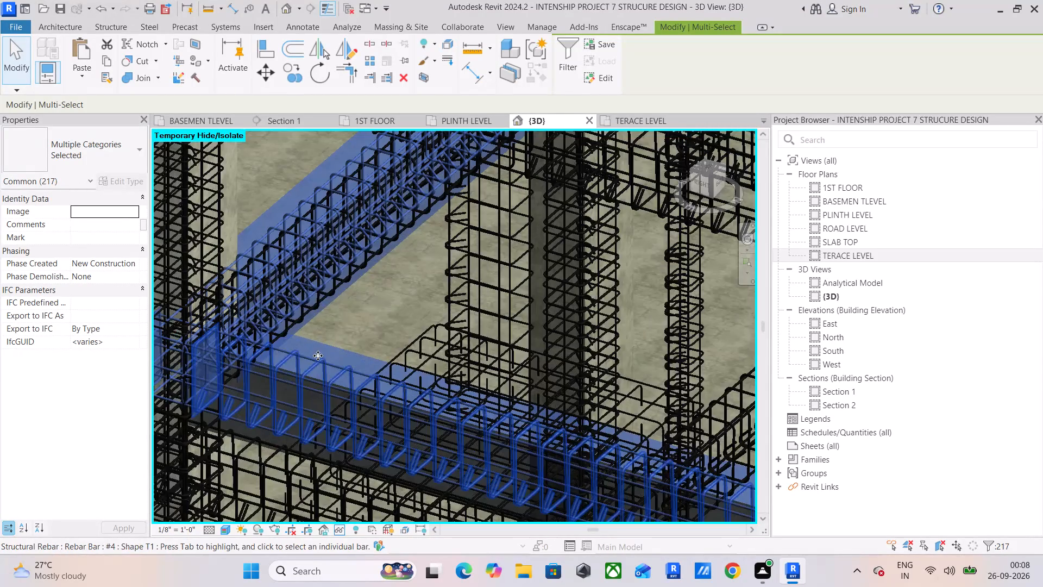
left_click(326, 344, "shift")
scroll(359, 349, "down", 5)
Remove the 12" X 18" concrete beam running from the interior column to the short column from the selection.
middle_click_drag(386, 341, 228, 483)
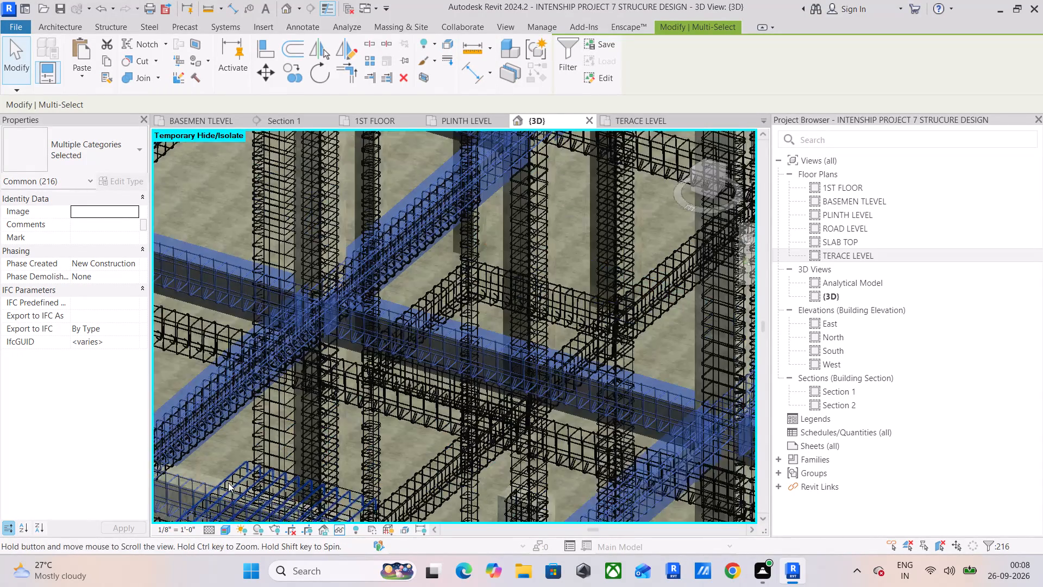
scroll(468, 370, "down", 9)
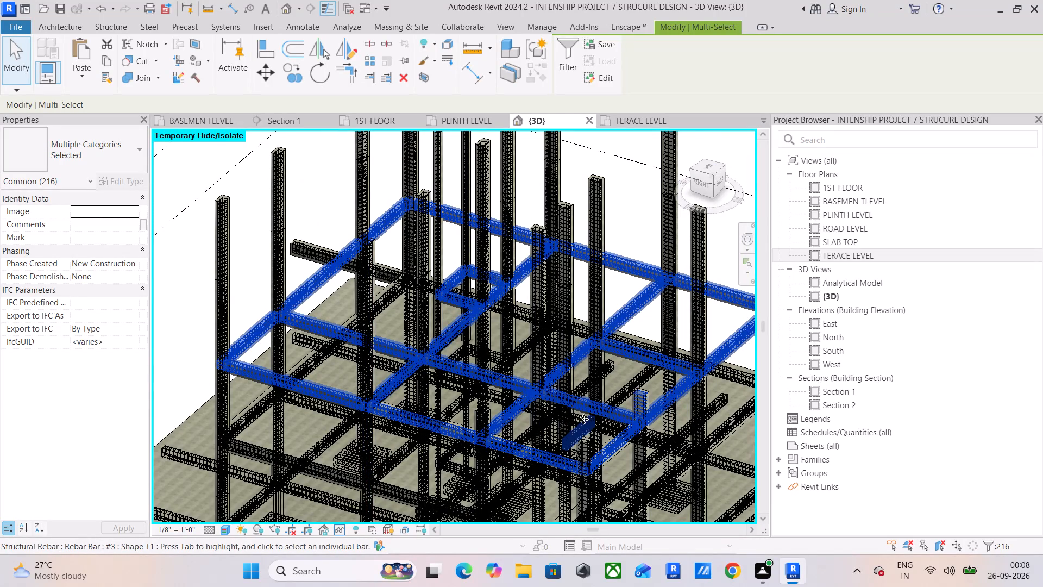
middle_click_drag(583, 419, 474, 469, "shift")
scroll(451, 449, "up", 2)
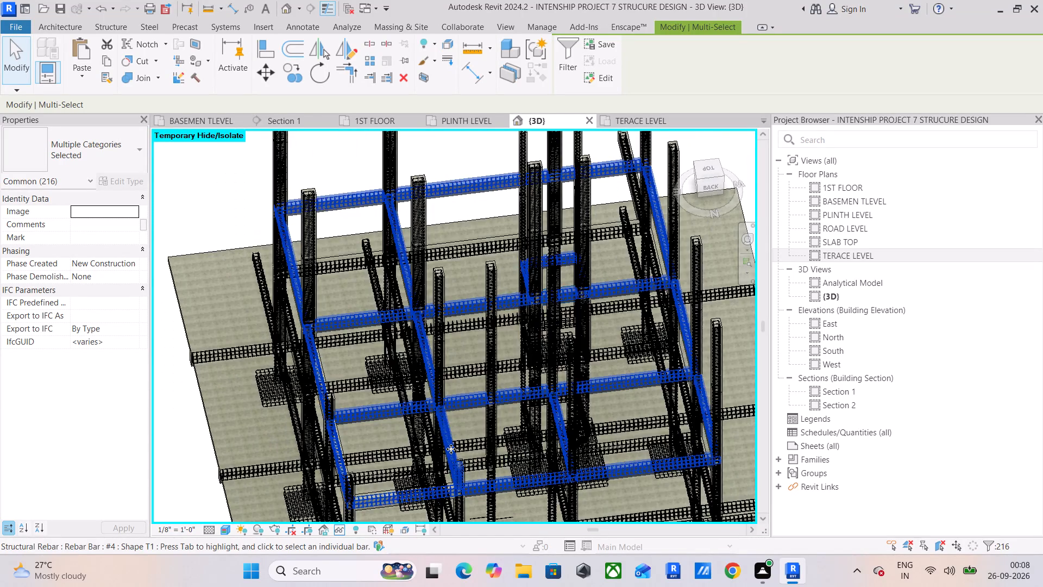
scroll(451, 449, "up", 7)
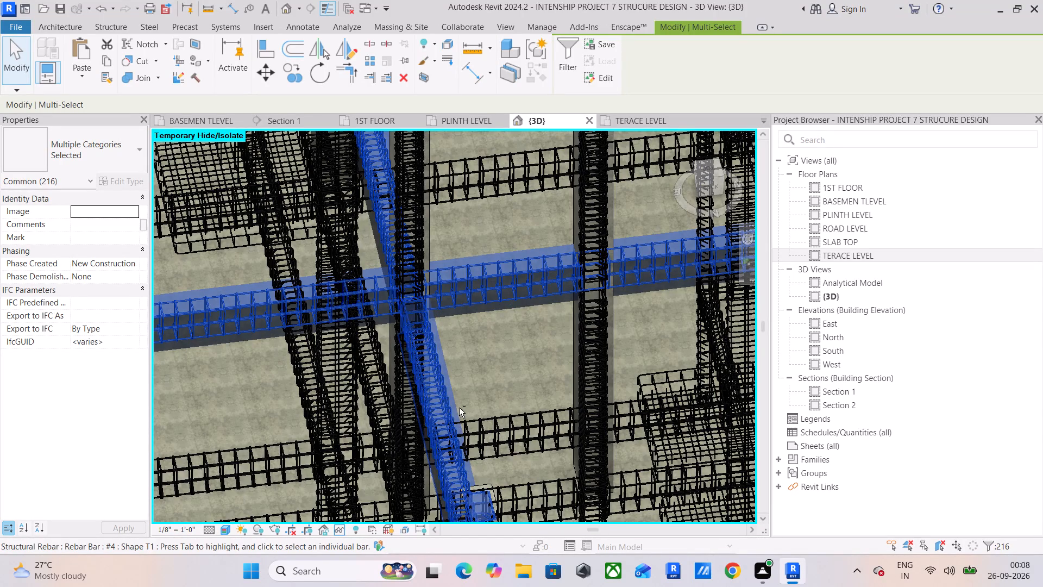
left_click(457, 407, "shift")
Remove that beam's #3 and #4 reinforcement from the selection one set at a time, including its longitudinal bars and stirrups.
scroll(457, 411, "down", 4)
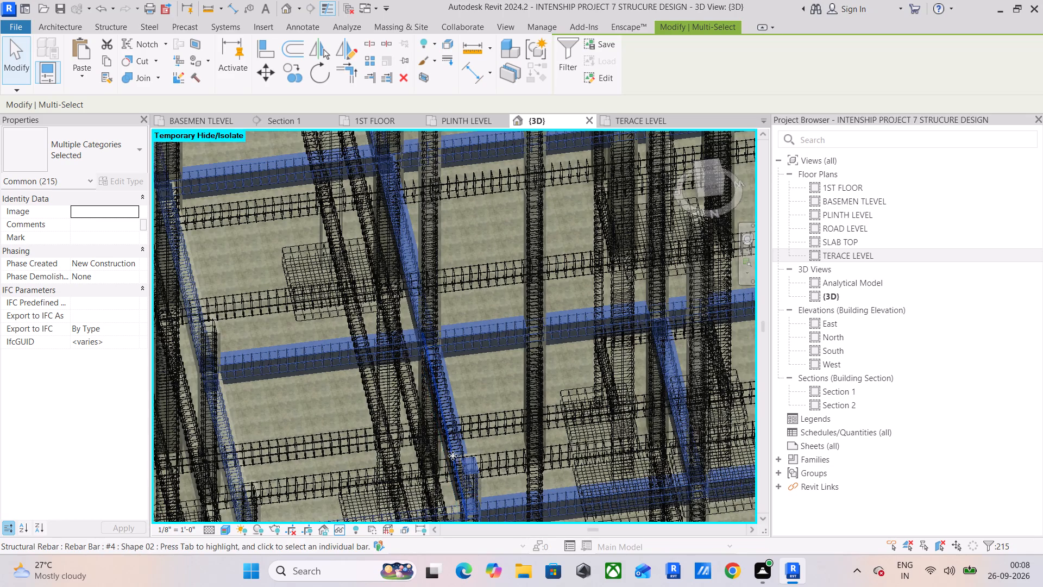
middle_click_drag(455, 455, 514, 402, "shift")
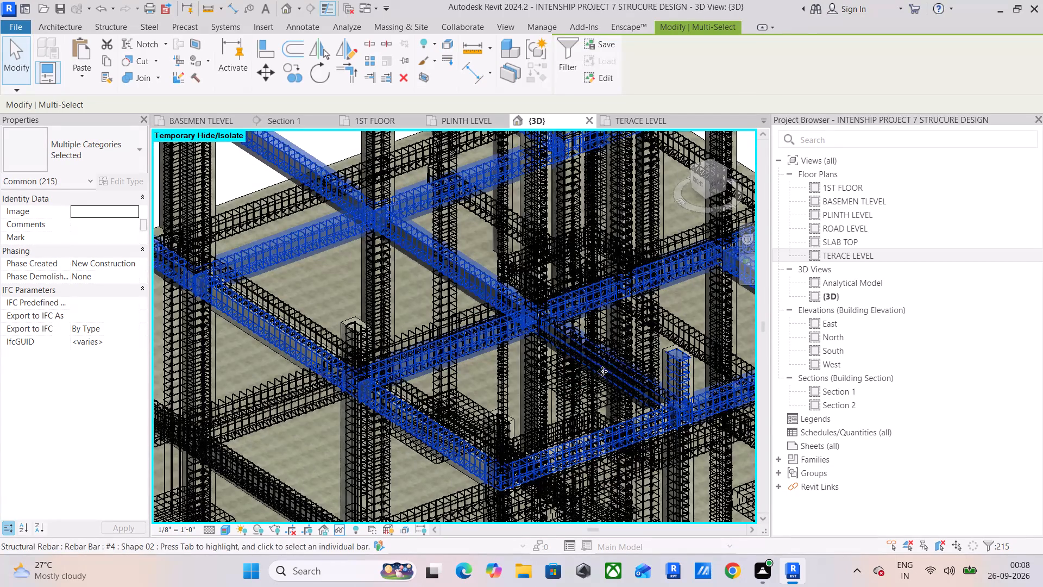
scroll(586, 314, "up", 4)
scroll(581, 371, "up", 4)
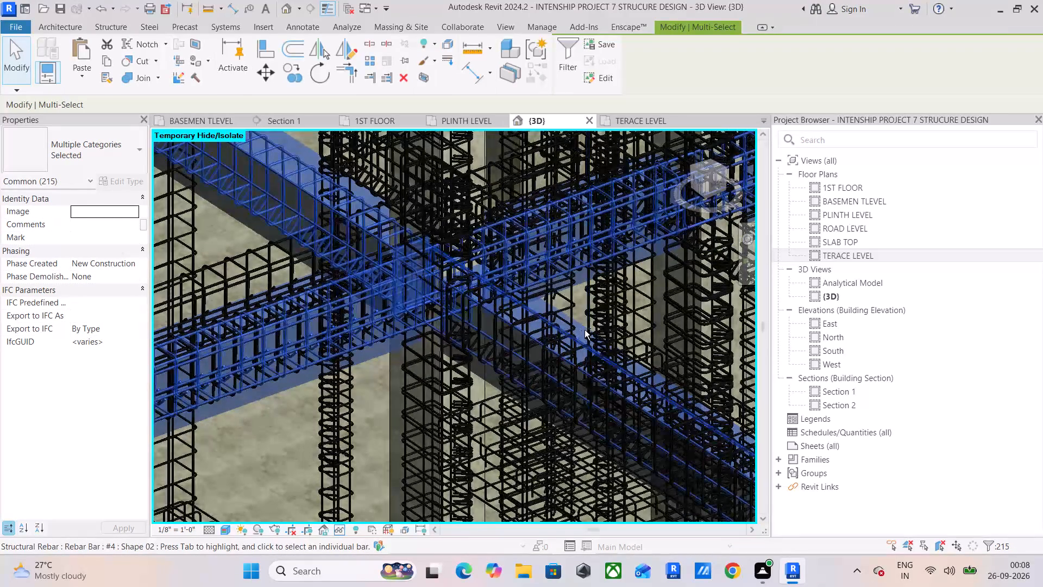
left_click(585, 330, "shift")
scroll(586, 344, "down", 5)
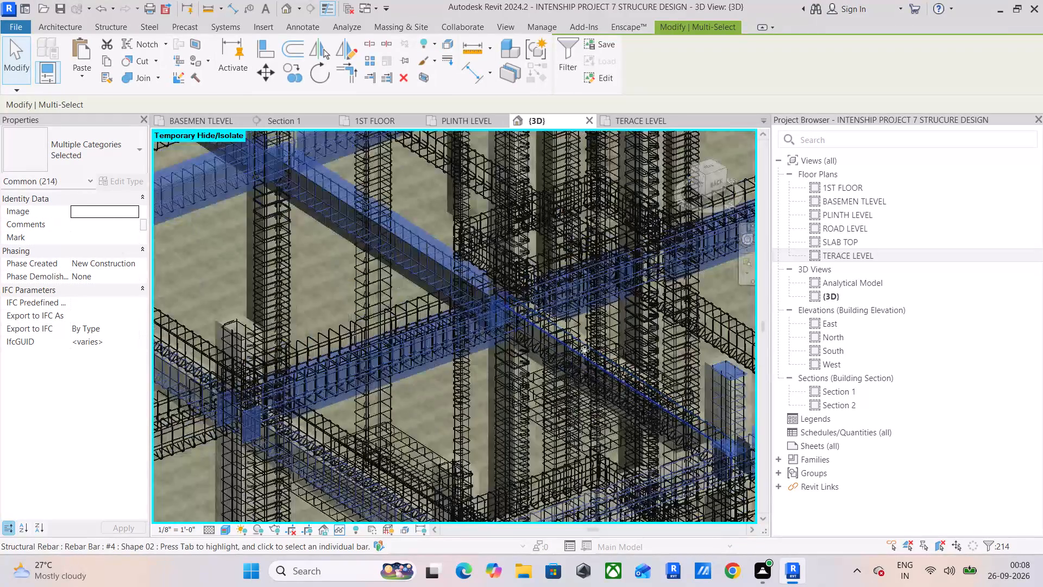
scroll(580, 353, "up", 10)
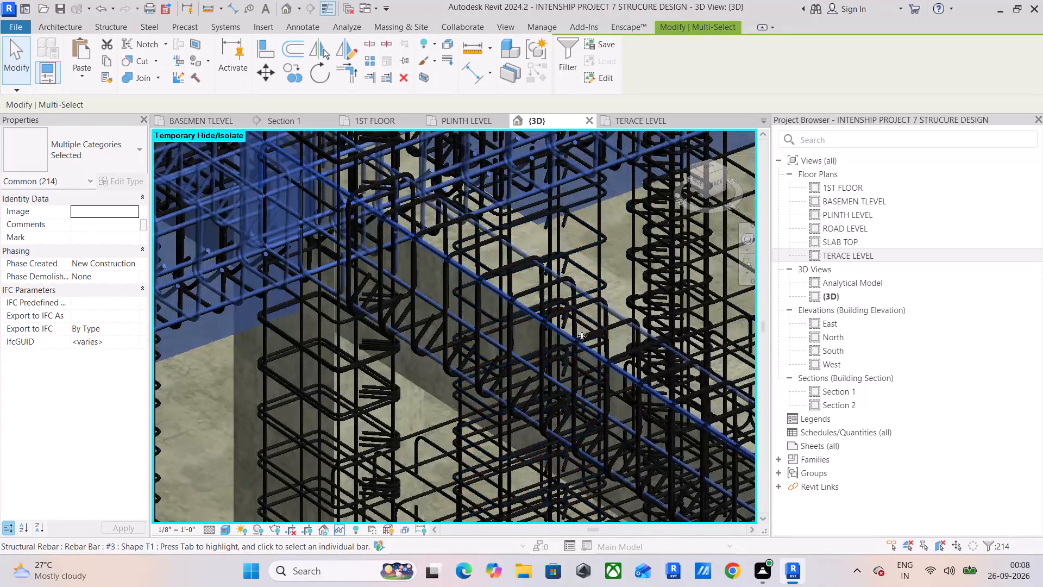
left_click(563, 332, "shift")
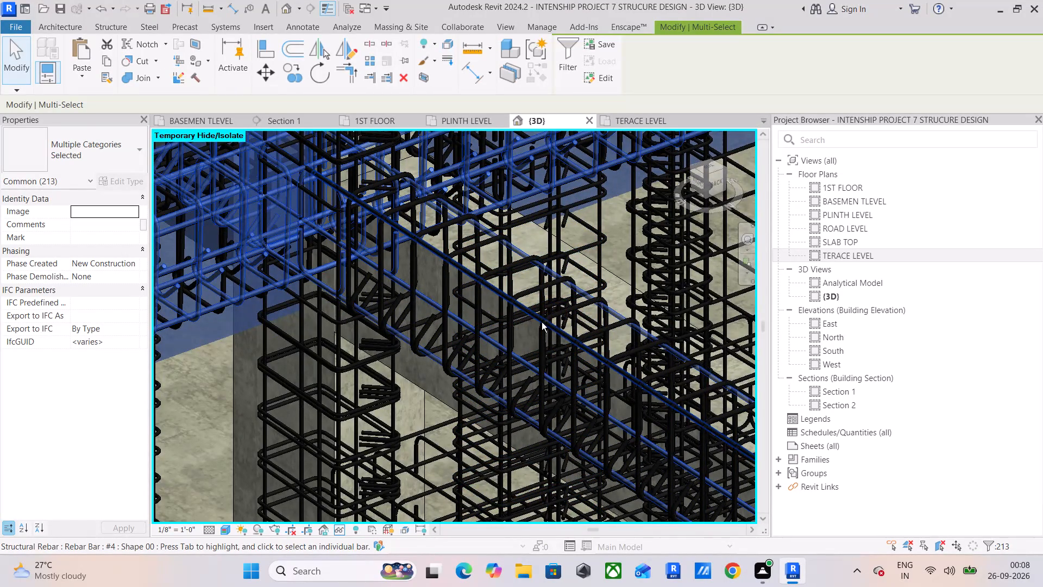
left_click(542, 322, "shift")
left_click(558, 314, "shift")
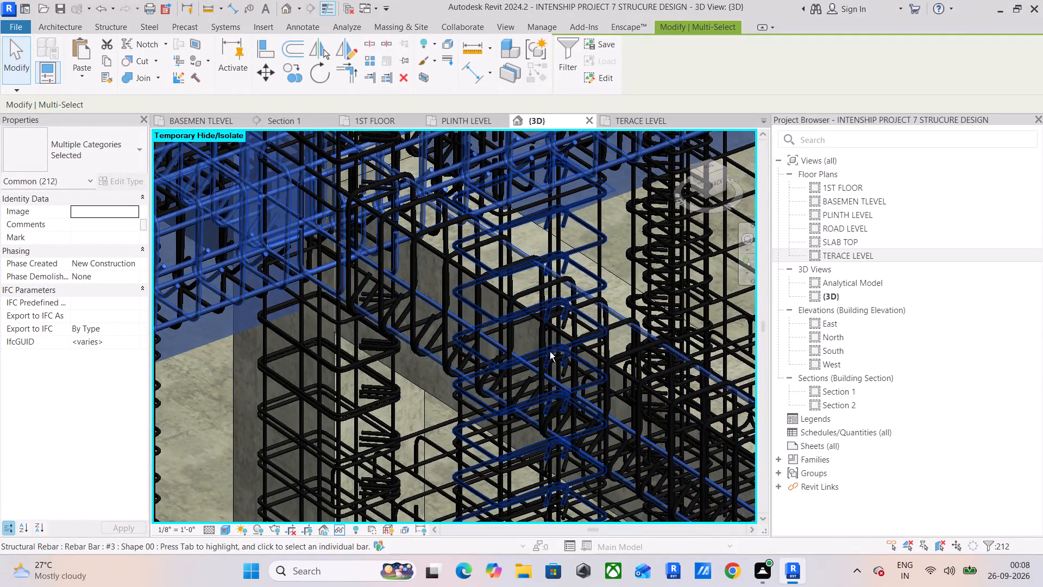
left_click(567, 388, "shift")
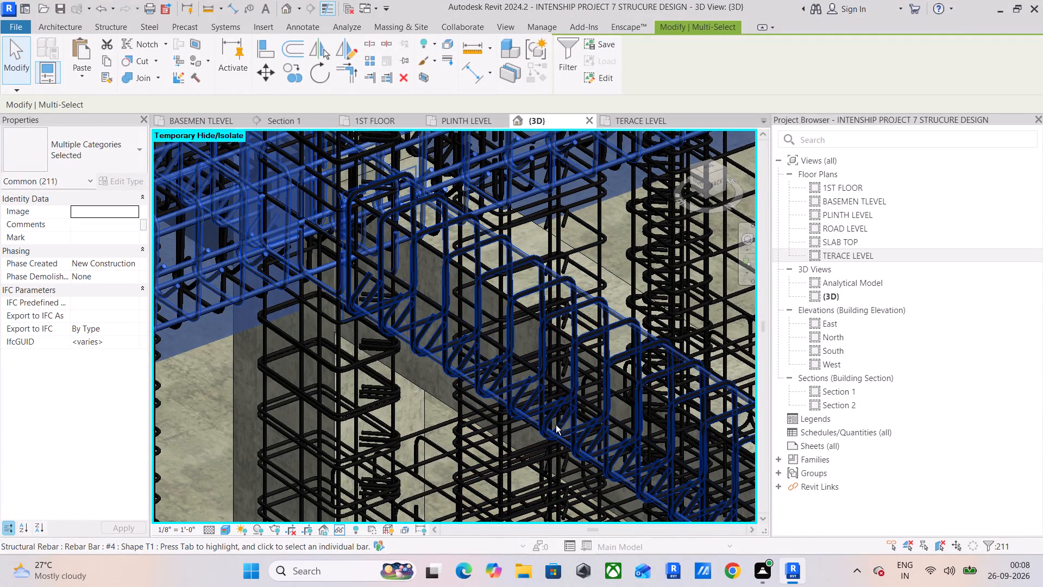
left_click(554, 434, "shift")
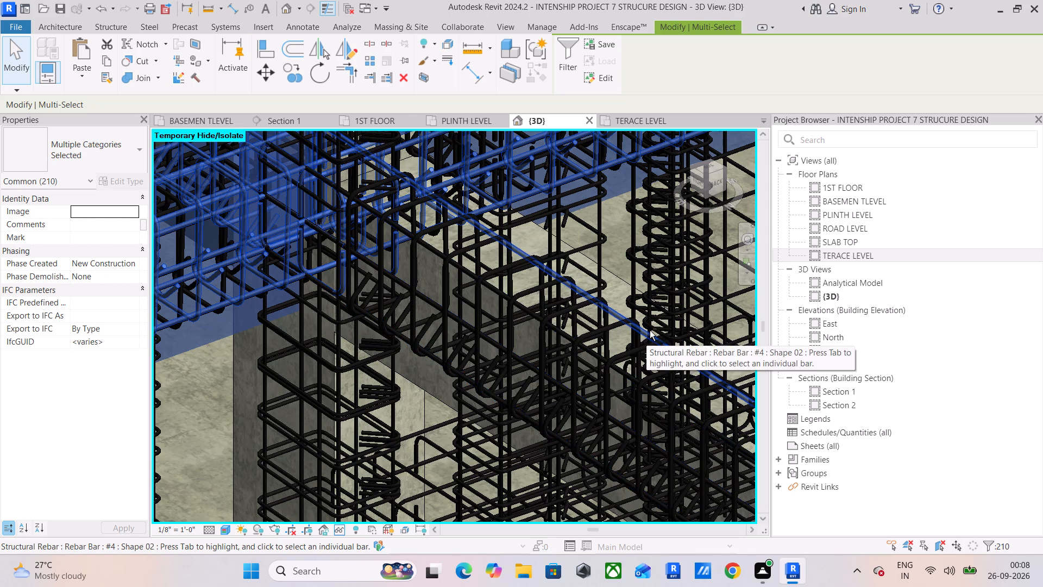
left_click(650, 330, "shift")
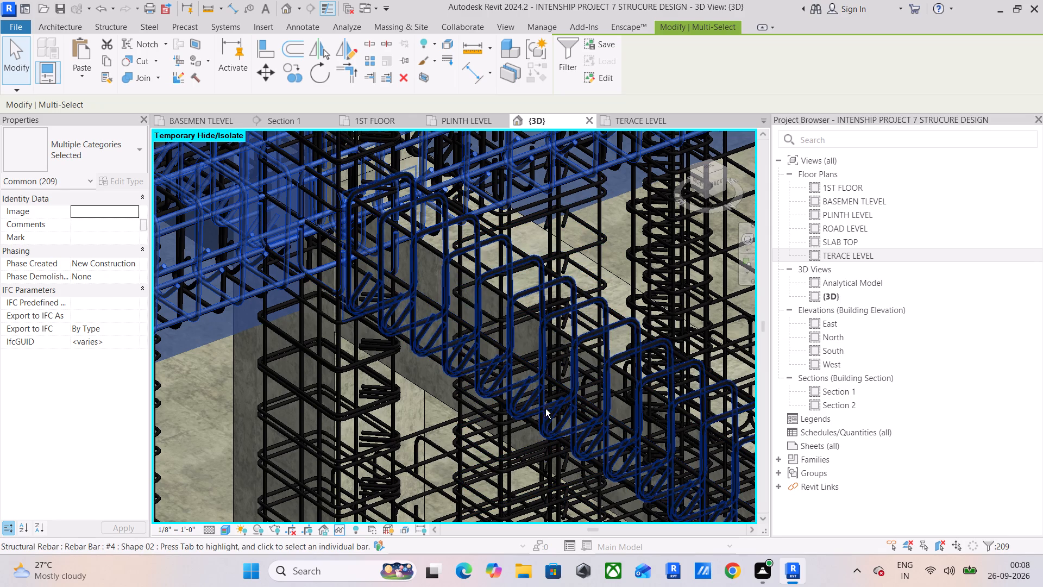
Remove the reinforcement of the parallel beam on the opposite side of the short-column bay from the selection.
scroll(403, 404, "down", 5, "shift")
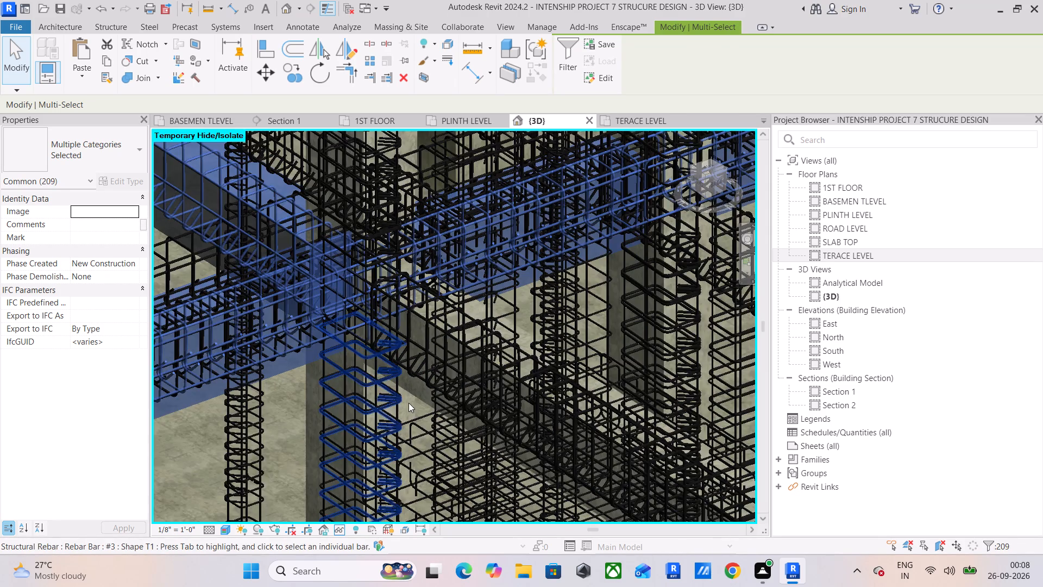
scroll(410, 403, "down", 4)
middle_click_drag(414, 403, 555, 282)
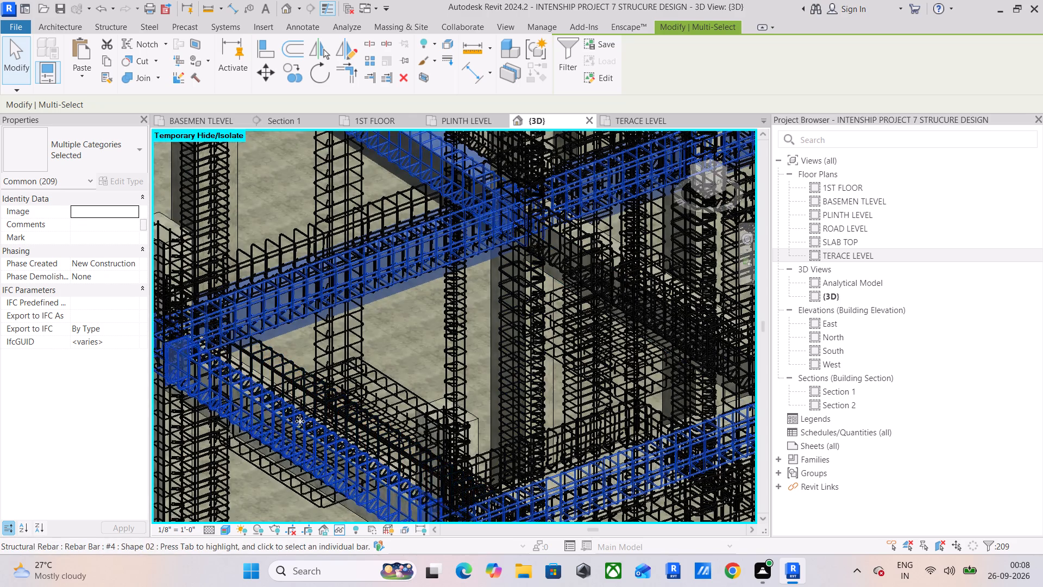
middle_click_drag(300, 421, 354, 335)
scroll(404, 388, "up", 5)
scroll(450, 403, "up", 3)
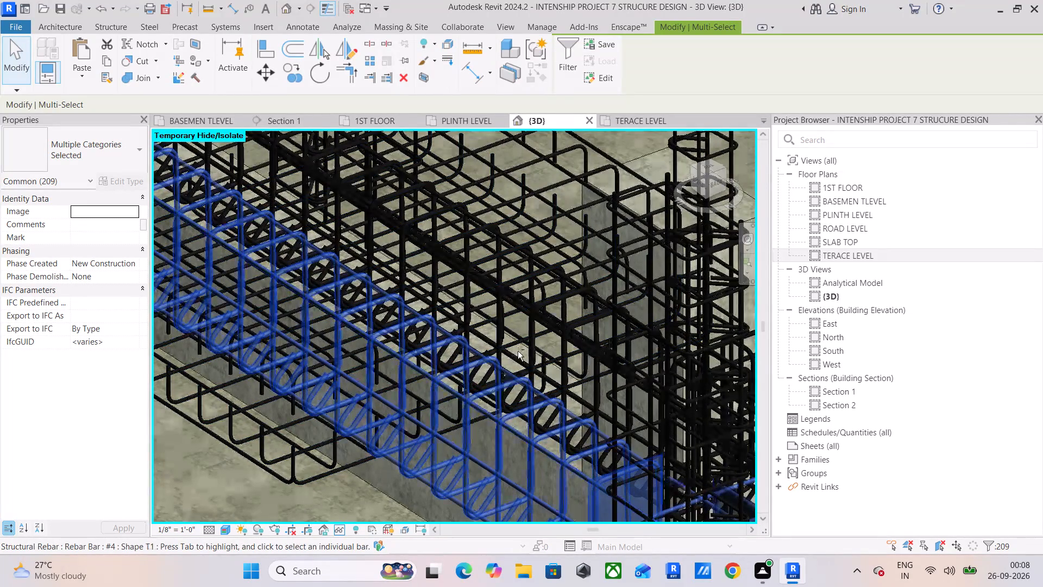
left_click_drag(543, 267, 307, 440, "shift")
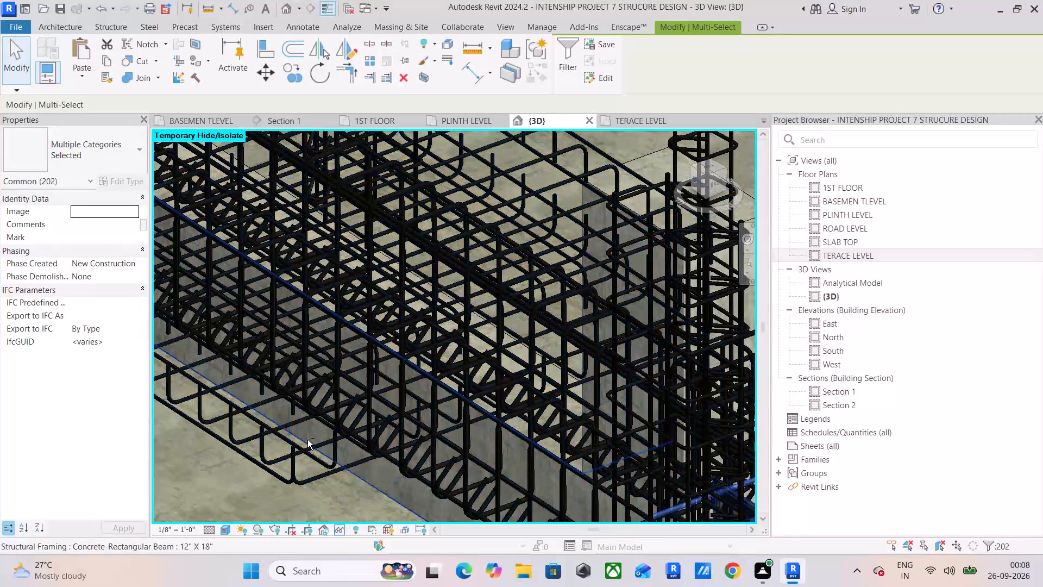
Remove the reinforcement of the outer beam joining the bay's corner to the short column from the selection.
scroll(307, 440, "down", 4, "shift")
scroll(351, 446, "down", 5)
middle_click_drag(358, 451, 372, 331)
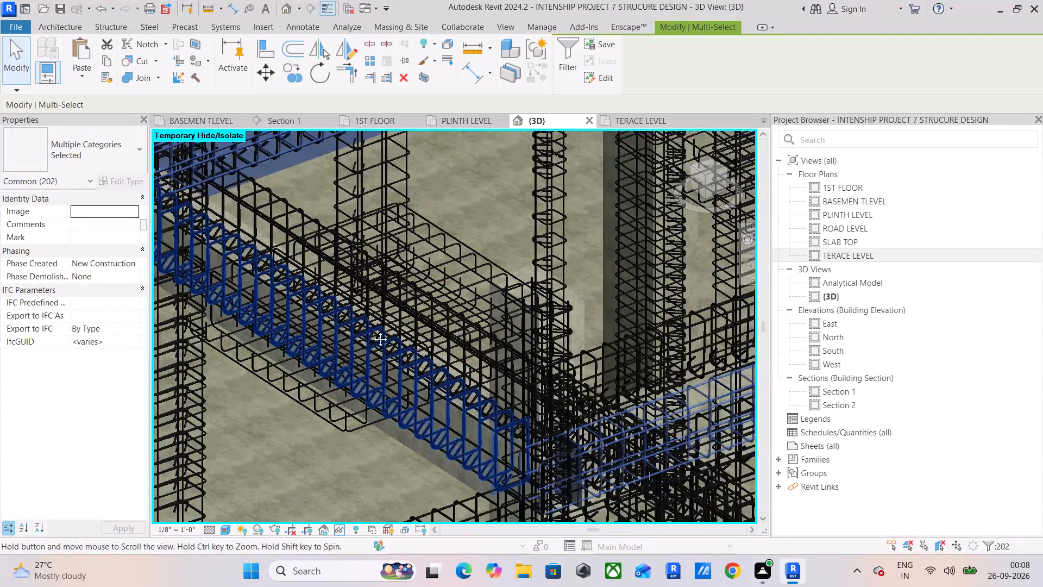
middle_click_drag(372, 331, 362, 307)
scroll(365, 311, "up", 1)
scroll(527, 383, "down", 3)
middle_click_drag(537, 382, 303, 363)
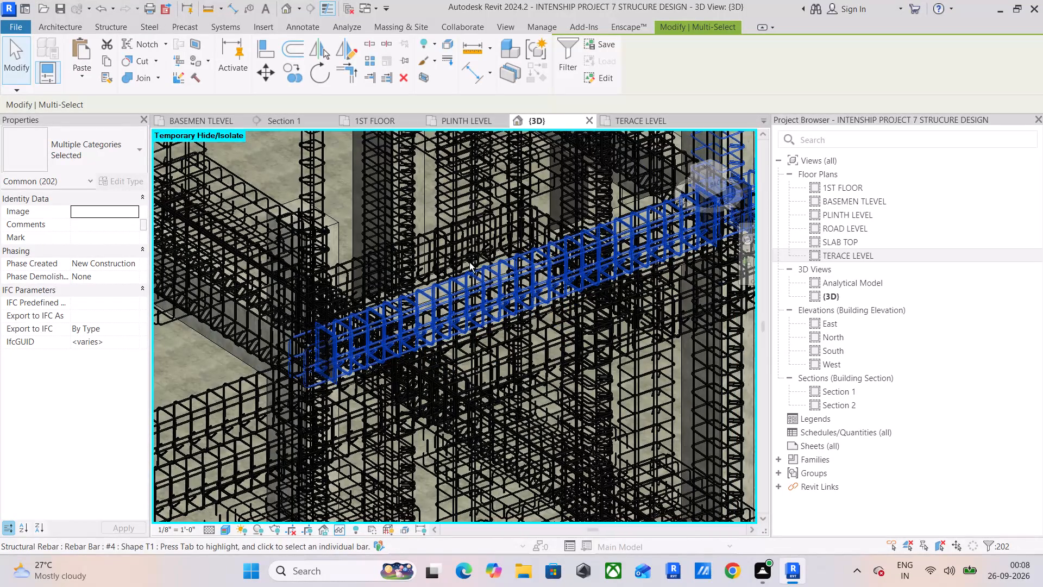
left_click_drag(466, 256, 438, 348, "shift")
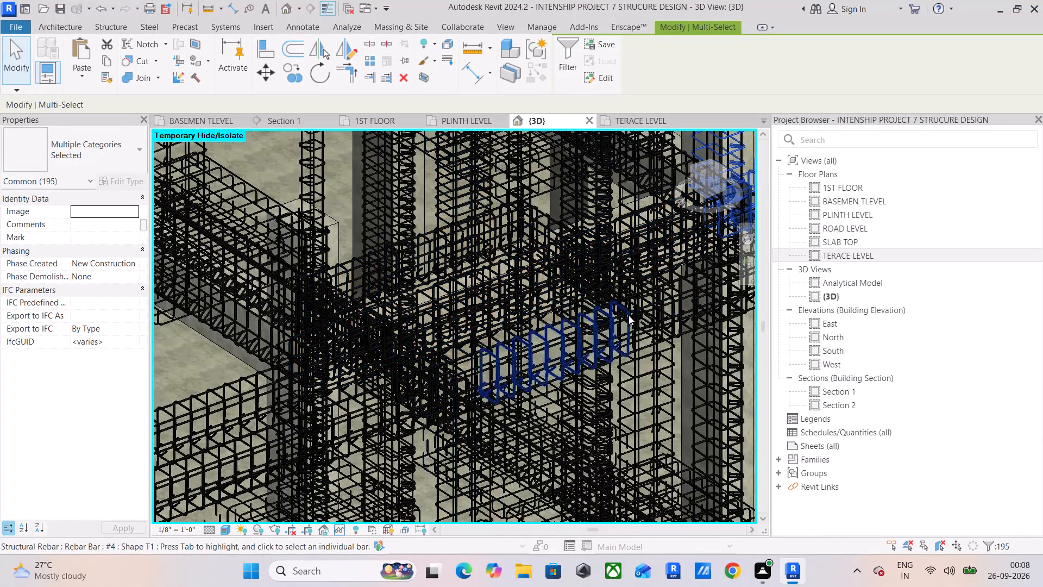
Remove the short column and the beam adjoining it, together with the reinforcement around them, from the selection.
scroll(629, 315, "down", 4)
middle_click_drag(629, 315, 496, 412)
scroll(514, 266, "up", 2)
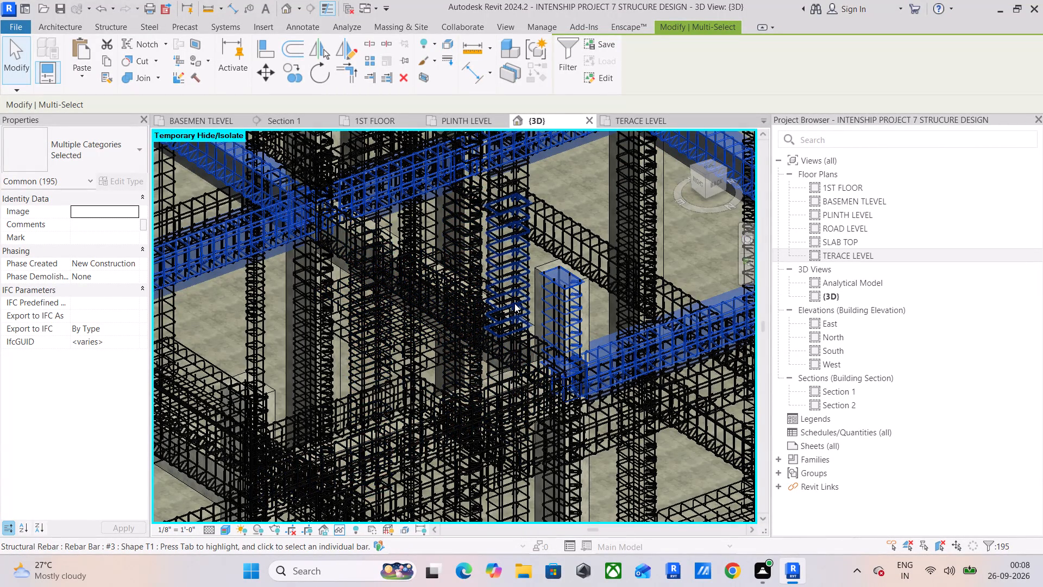
scroll(514, 303, "down", 4)
middle_click_drag(467, 354, 513, 342, "shift")
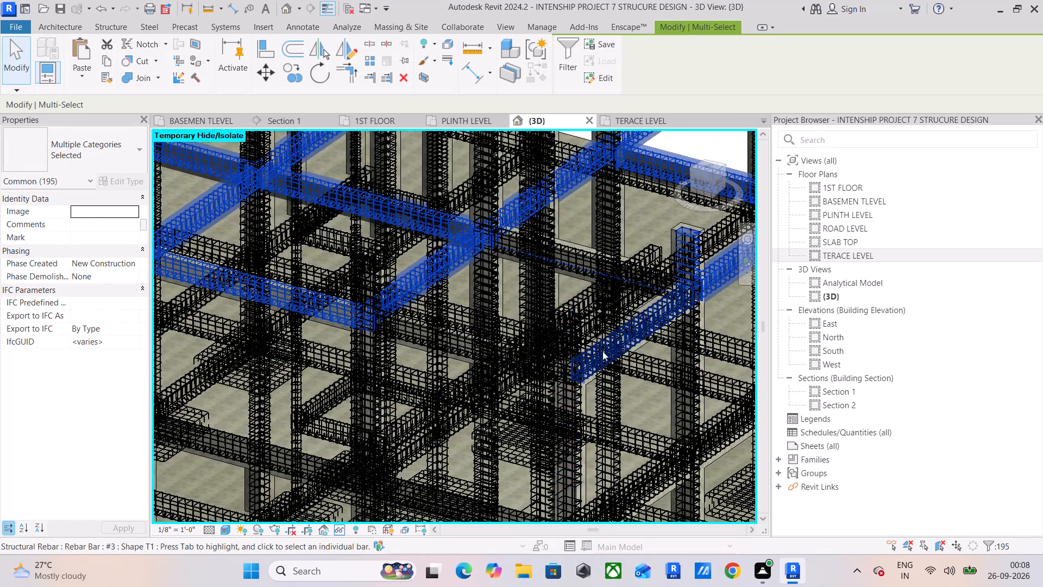
middle_click_drag(619, 338, 492, 457)
scroll(512, 410, "up", 4)
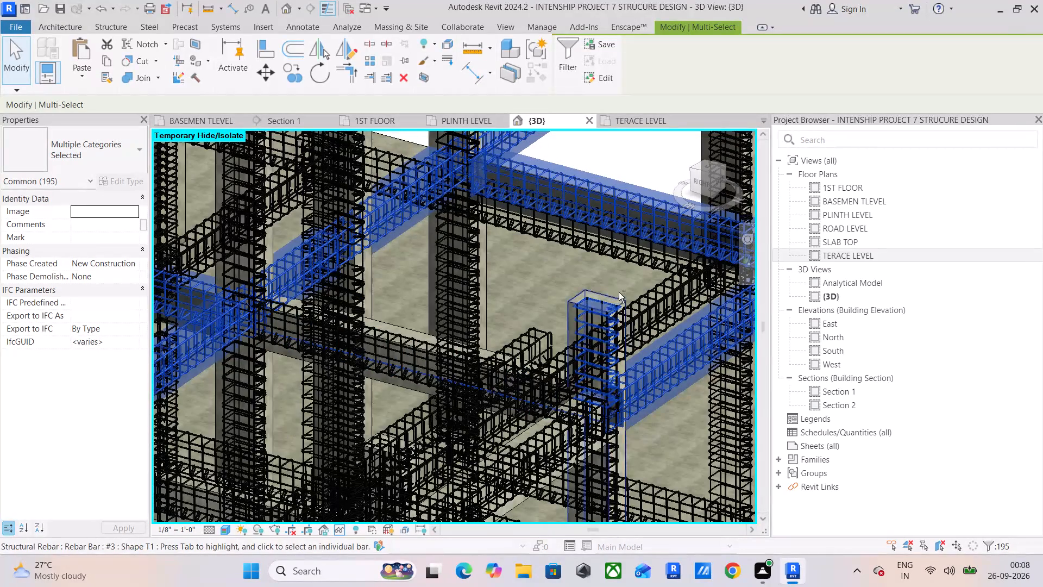
left_click_drag(621, 291, 560, 405, "shift")
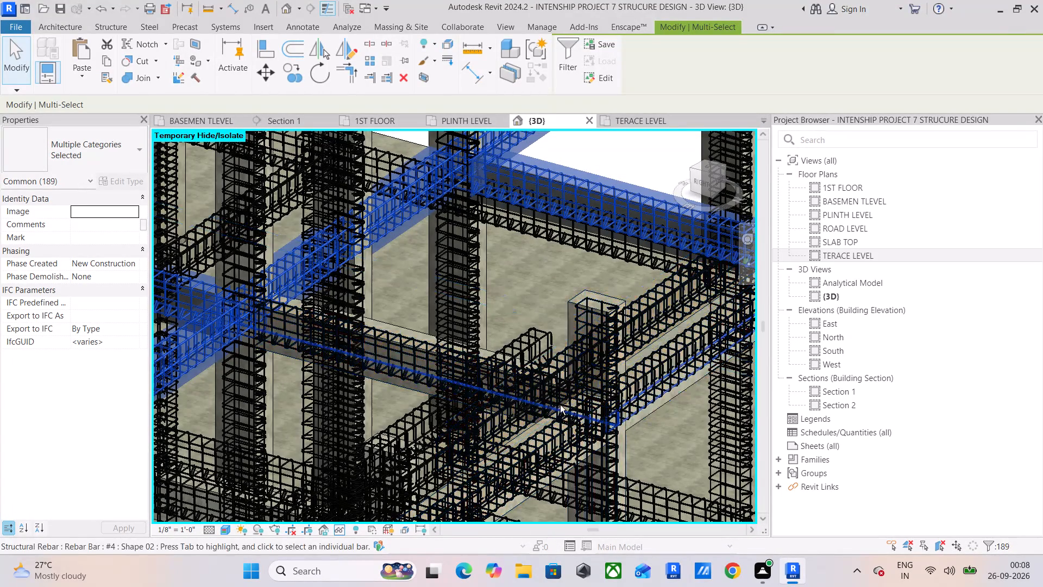
Remove the reinforcement of the outer-edge beam whose concrete is already deselected, on the other side of the frame, from the selection.
scroll(470, 421, "down", 4)
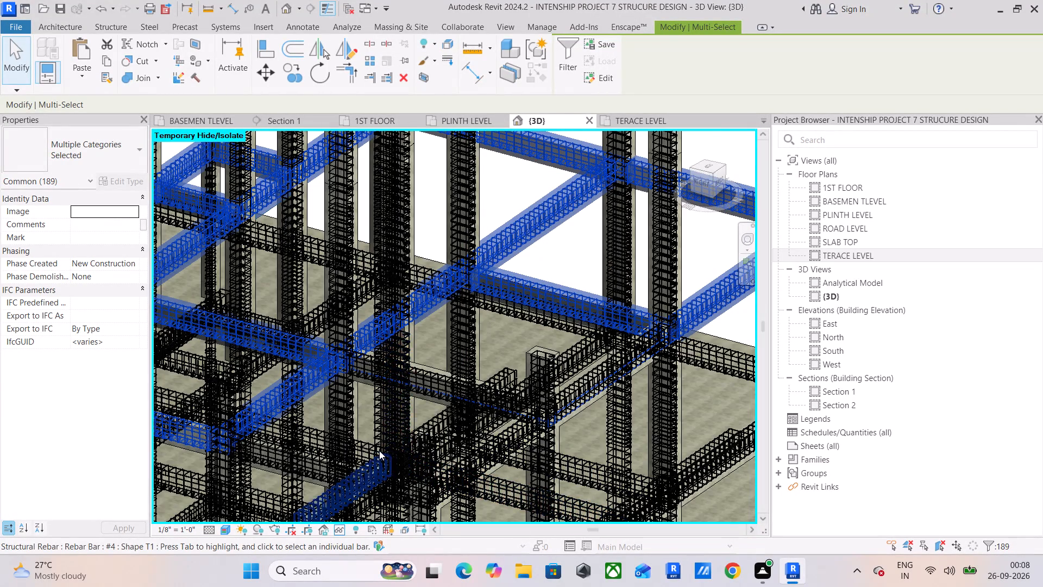
middle_click_drag(379, 451, 531, 398)
middle_click_drag(292, 430, 392, 445)
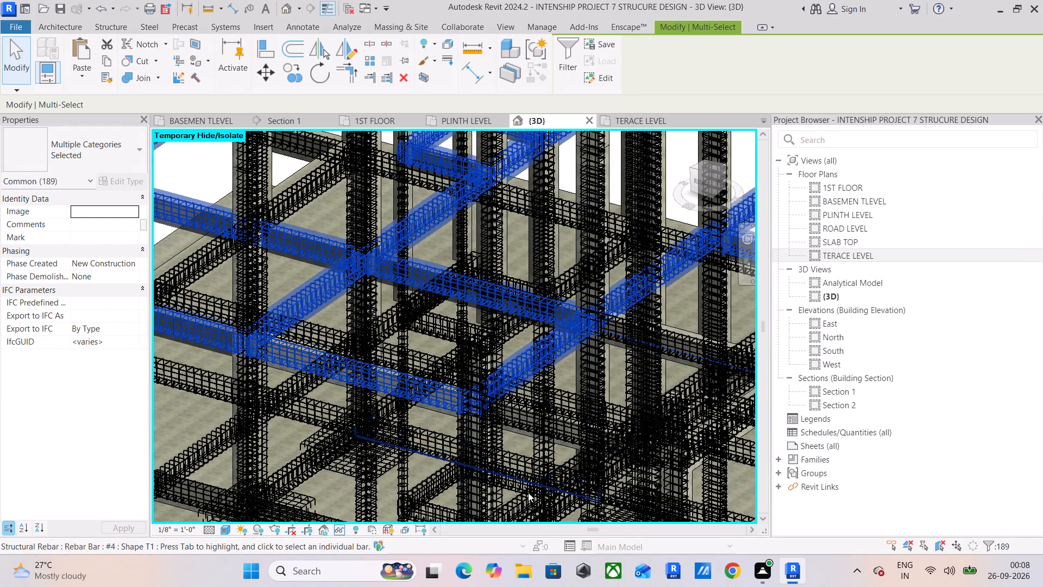
scroll(436, 449, "up", 4)
scroll(340, 438, "down", 4)
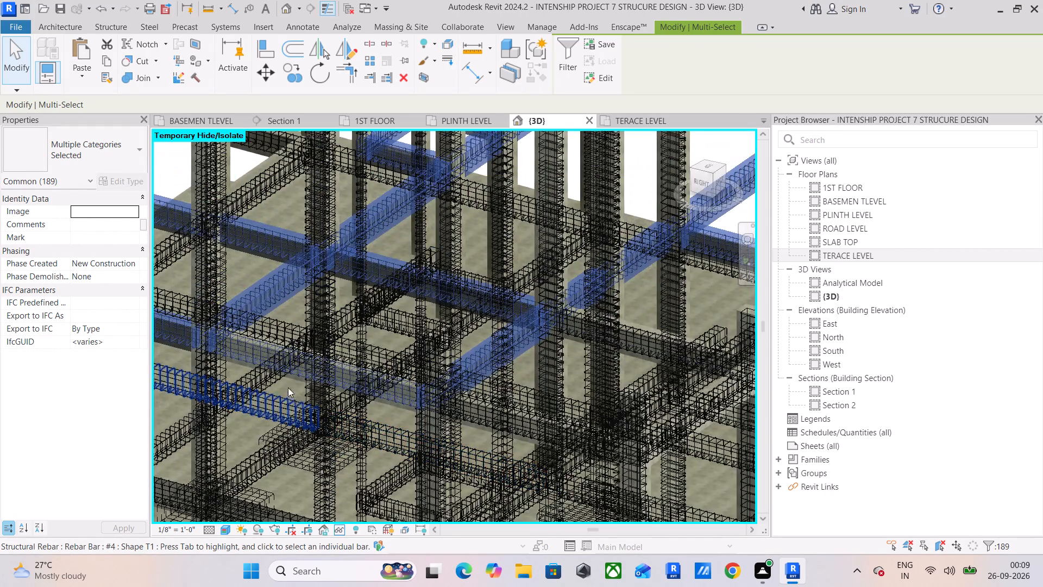
scroll(287, 364, "up", 7)
left_click_drag(455, 311, 448, 317, "shift")
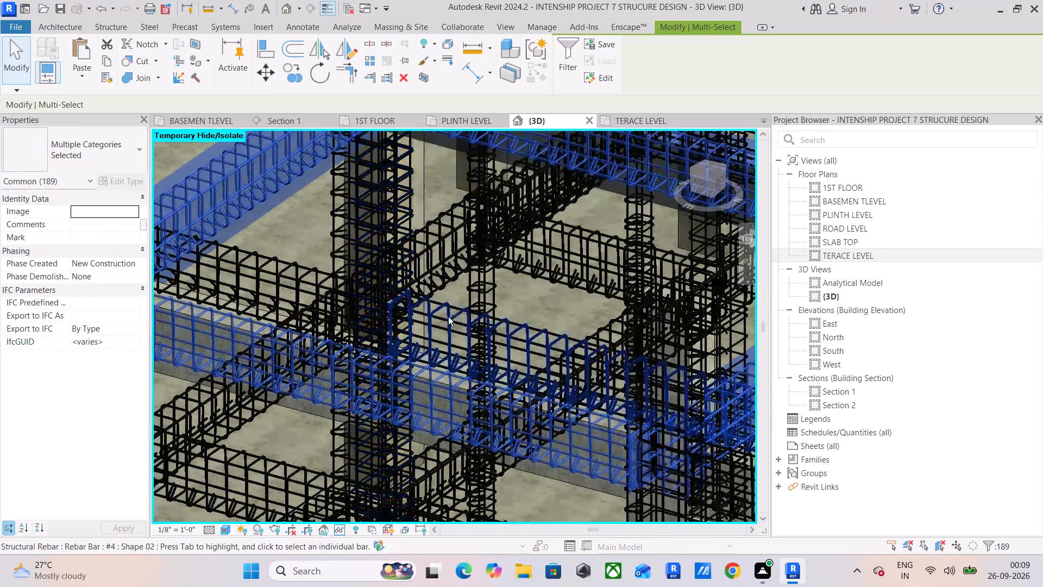
left_click_drag(448, 317, 303, 432, "shift")
scroll(308, 430, "down", 4)
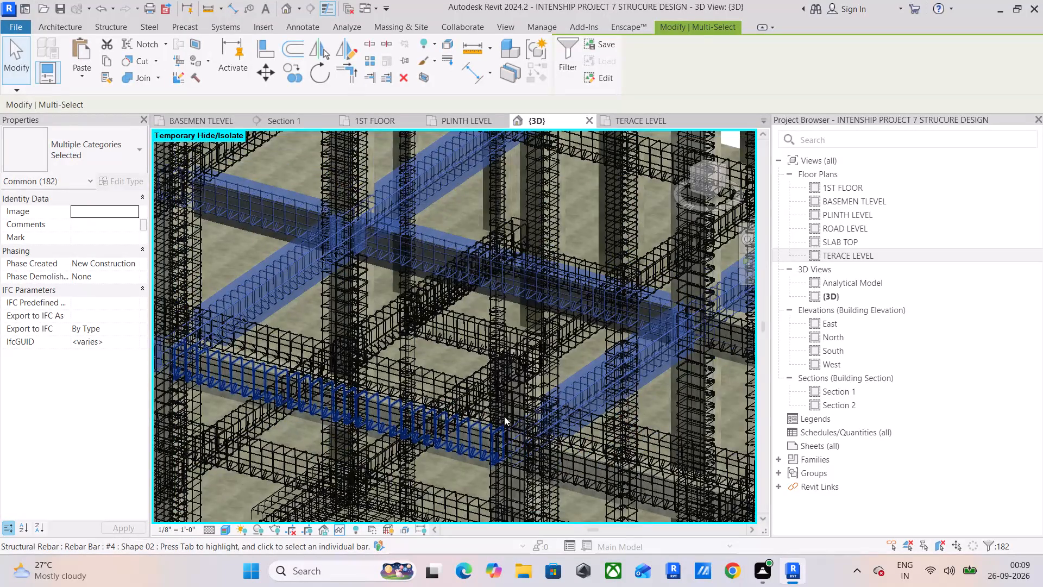
scroll(521, 441, "down", 5)
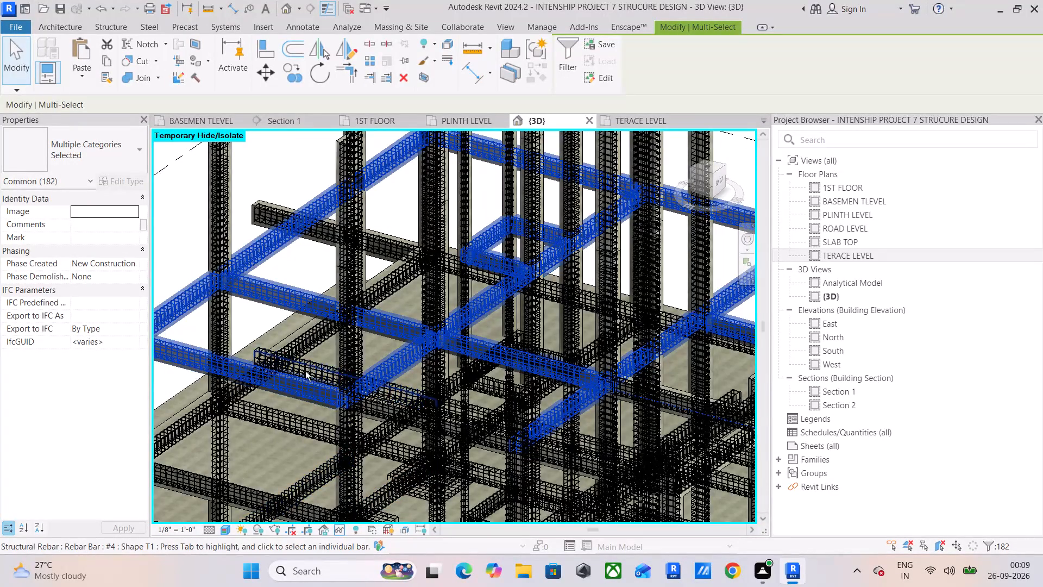
Copy the selected 1ST FLOOR beams and their reinforcement to the clipboard.
middle_click_drag(305, 371, 407, 393, "shift")
scroll(405, 376, "down", 2)
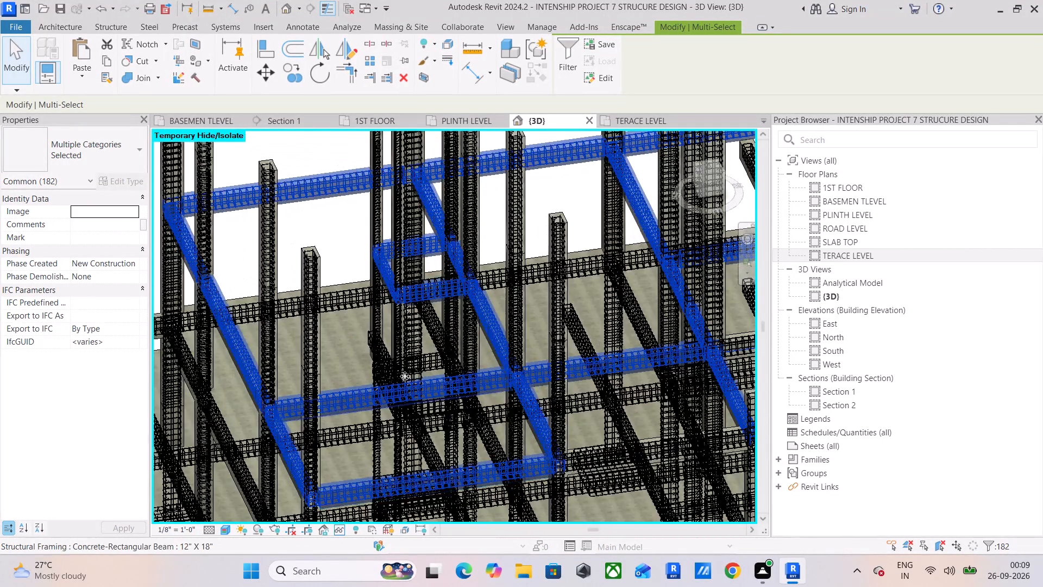
scroll(405, 376, "down", 2)
middle_click_drag(316, 402, 460, 348, "shift")
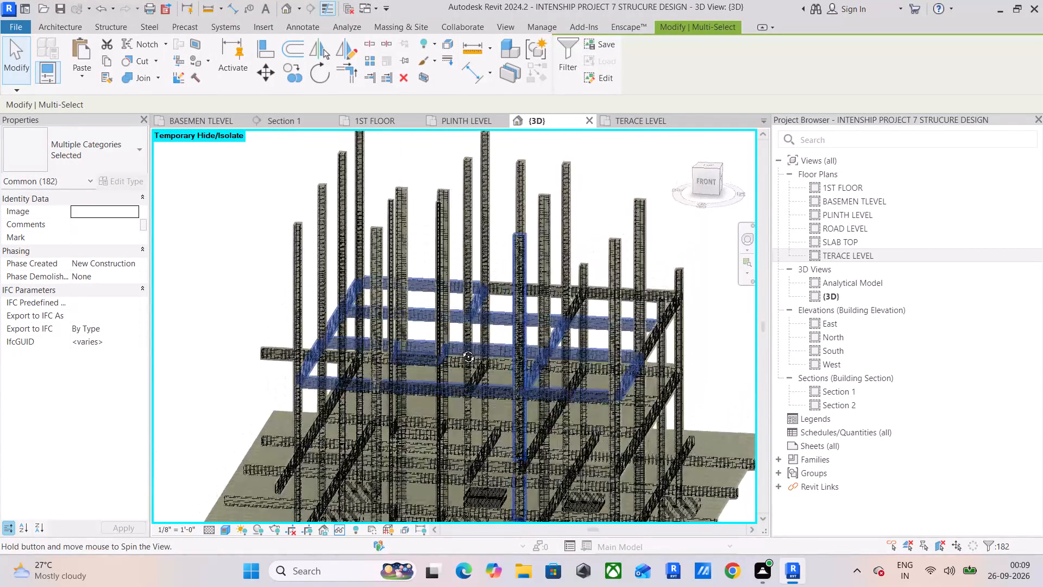
middle_click_drag(460, 348, 452, 379, "shift")
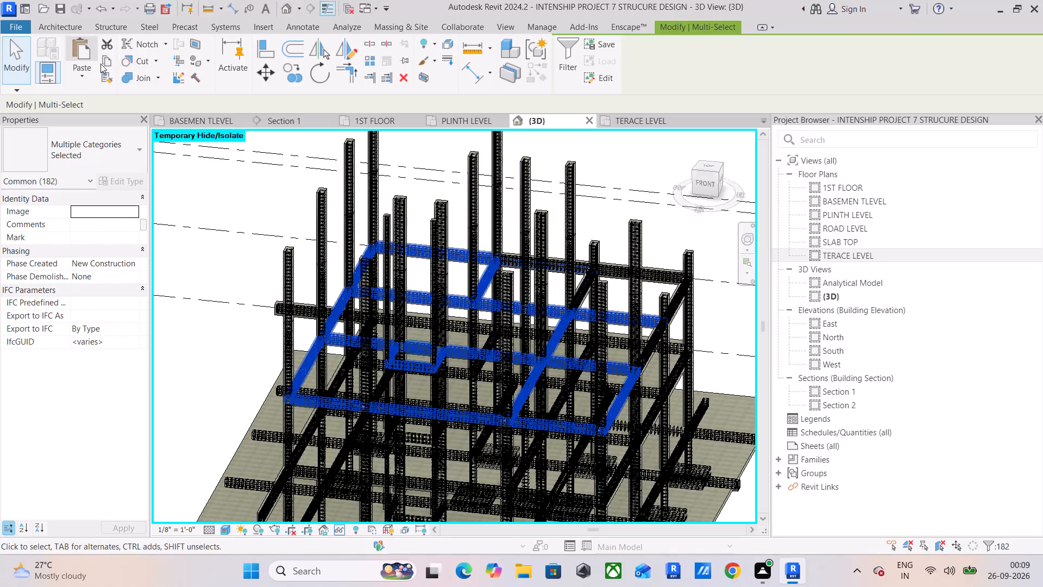
left_click(113, 63)
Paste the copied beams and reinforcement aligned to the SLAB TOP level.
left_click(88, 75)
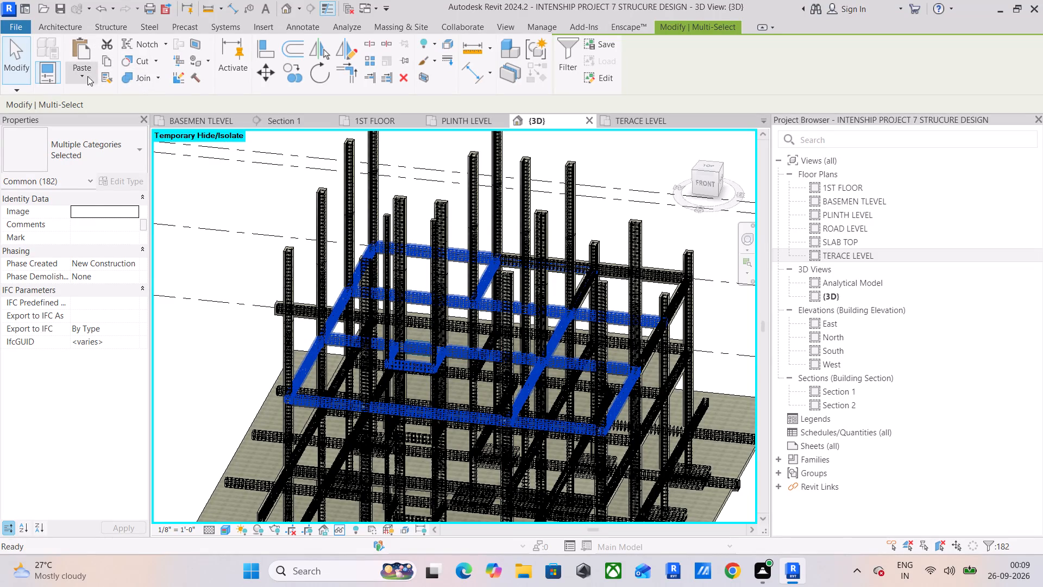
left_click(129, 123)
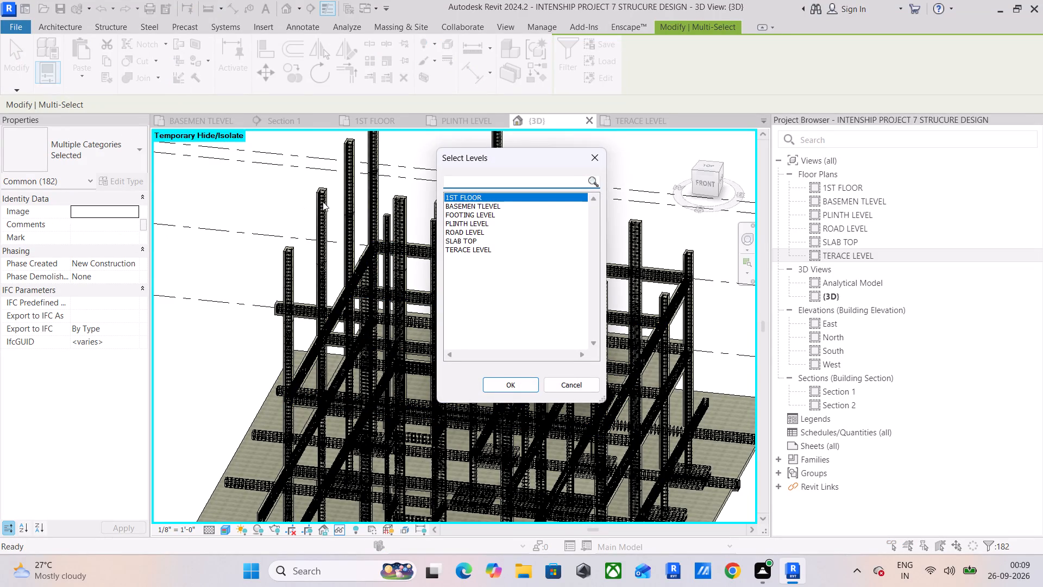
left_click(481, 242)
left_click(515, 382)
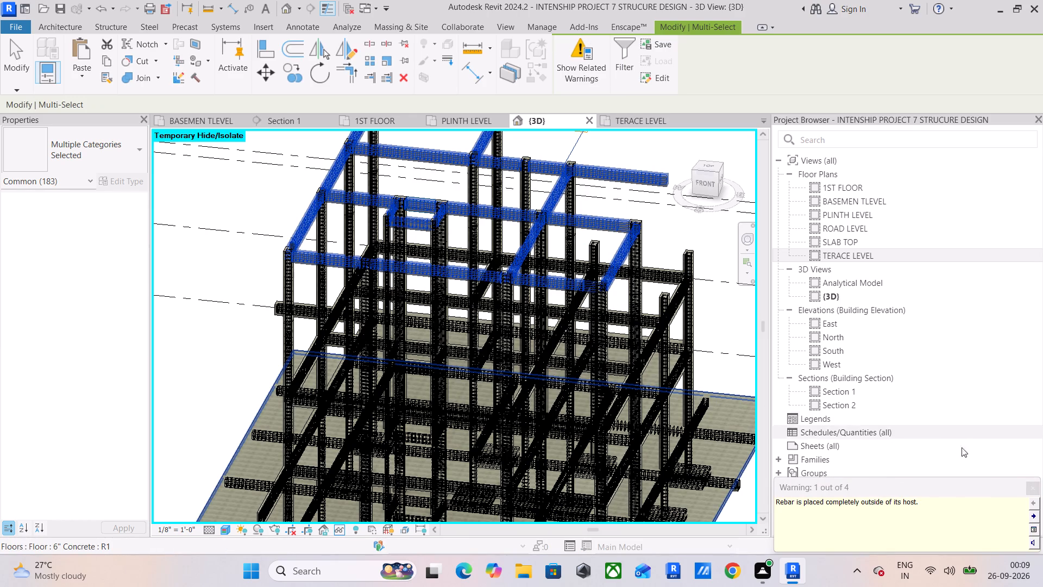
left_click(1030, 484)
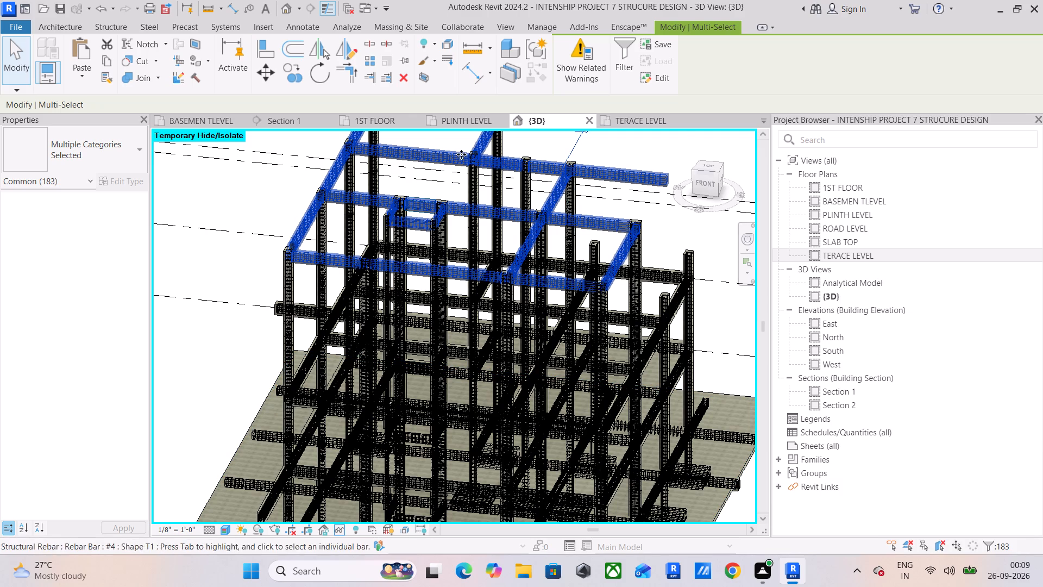
Paste the copied beams and reinforcement aligned to the TERACE LEVEL level.
left_click(707, 182)
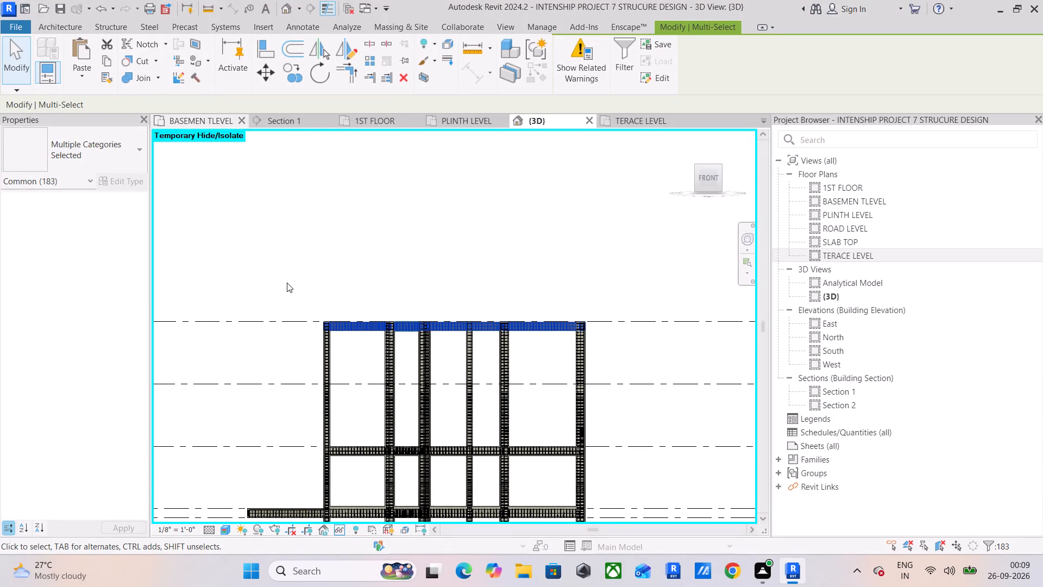
left_click(91, 73)
left_click(104, 125)
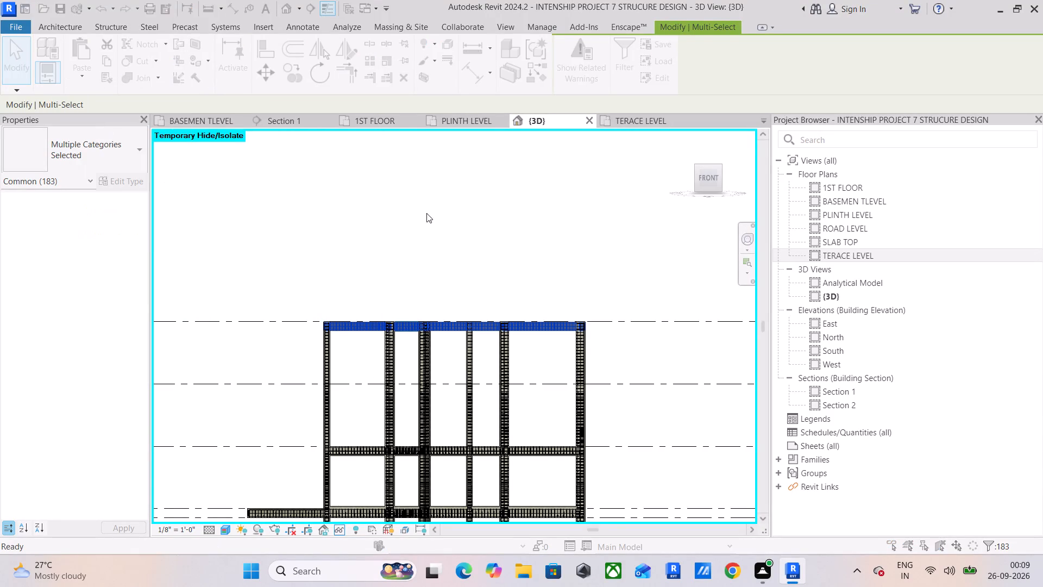
left_click(472, 248)
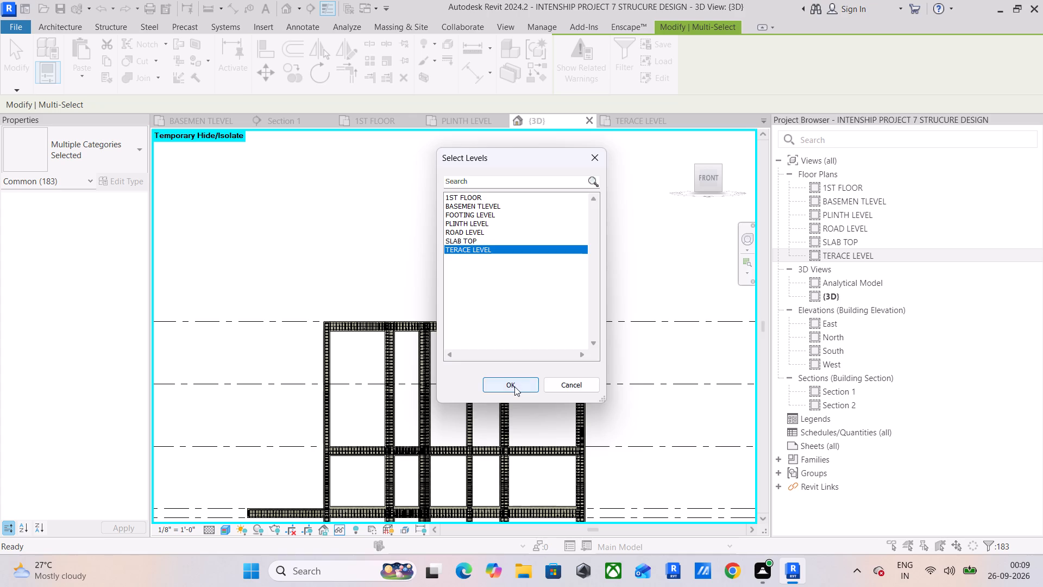
left_click(514, 386)
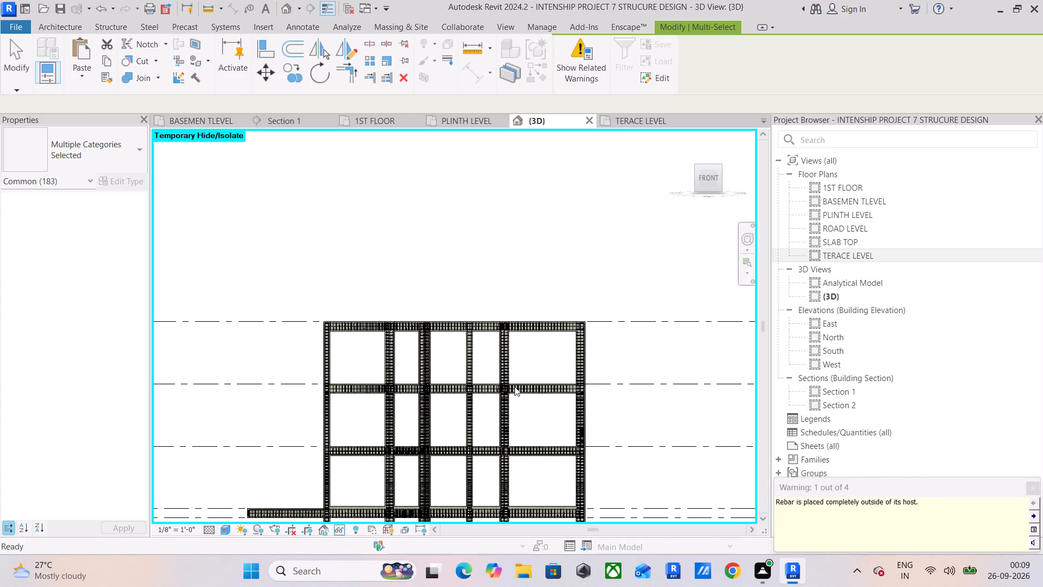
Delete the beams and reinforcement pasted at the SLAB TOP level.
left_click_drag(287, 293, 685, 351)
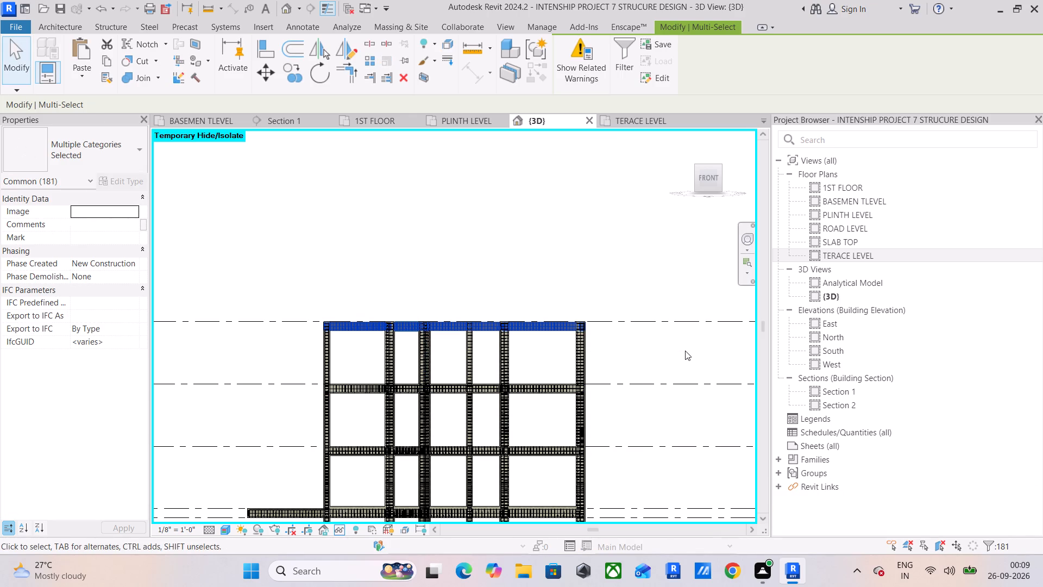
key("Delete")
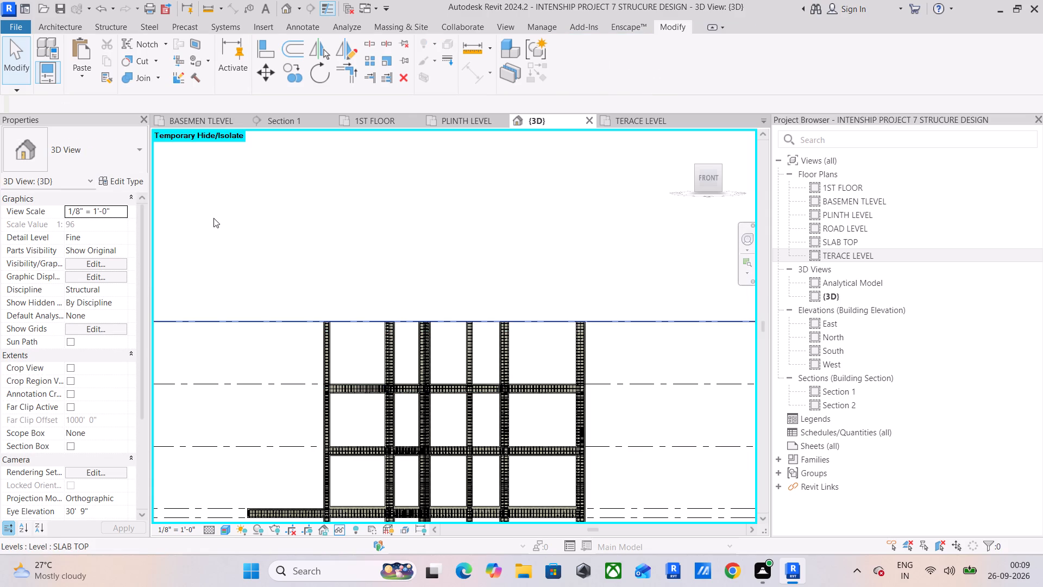
Review the warnings related to the TERACE LEVEL beams and the columns above them.
left_click_drag(279, 293, 671, 432)
left_click(578, 57)
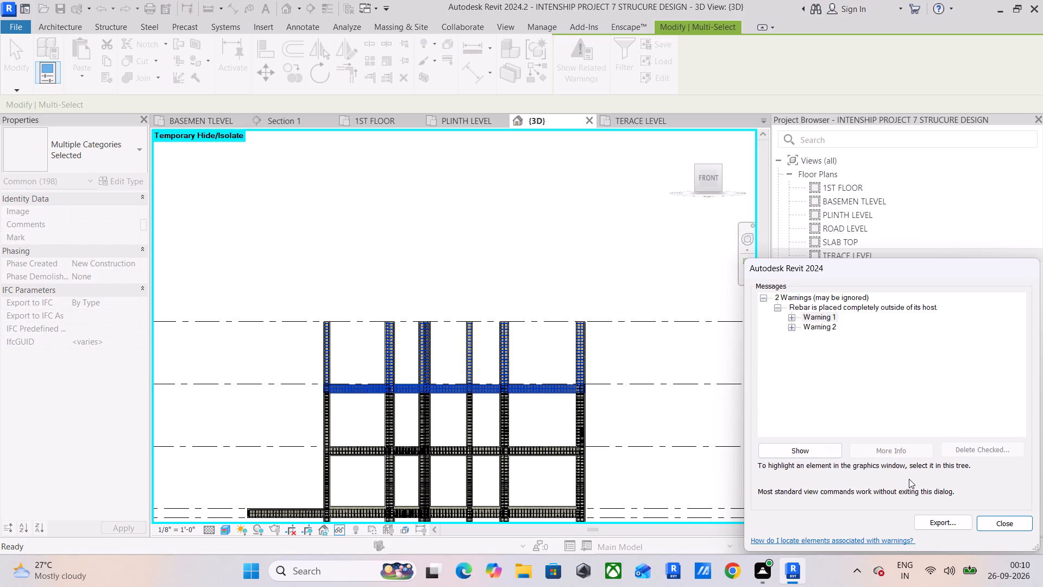
left_click(1009, 520)
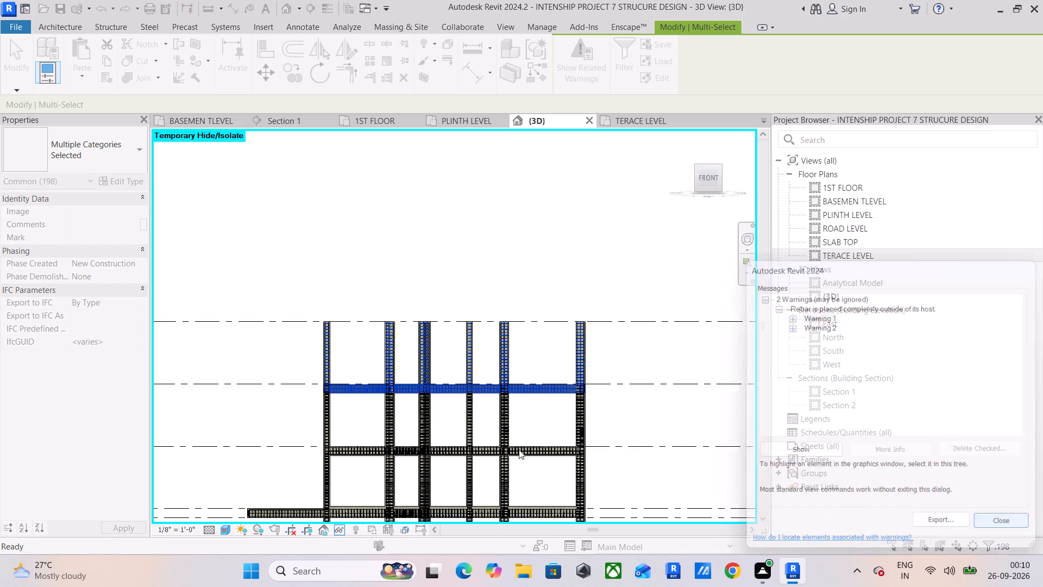
Check the warnings for the whole structure and locate the #4 Shape 02 rebar flagged in Warning 1.
scroll(454, 400, "down", 12)
middle_click_drag(525, 365, 406, 453, "shift")
left_click_drag(359, 322, 611, 507)
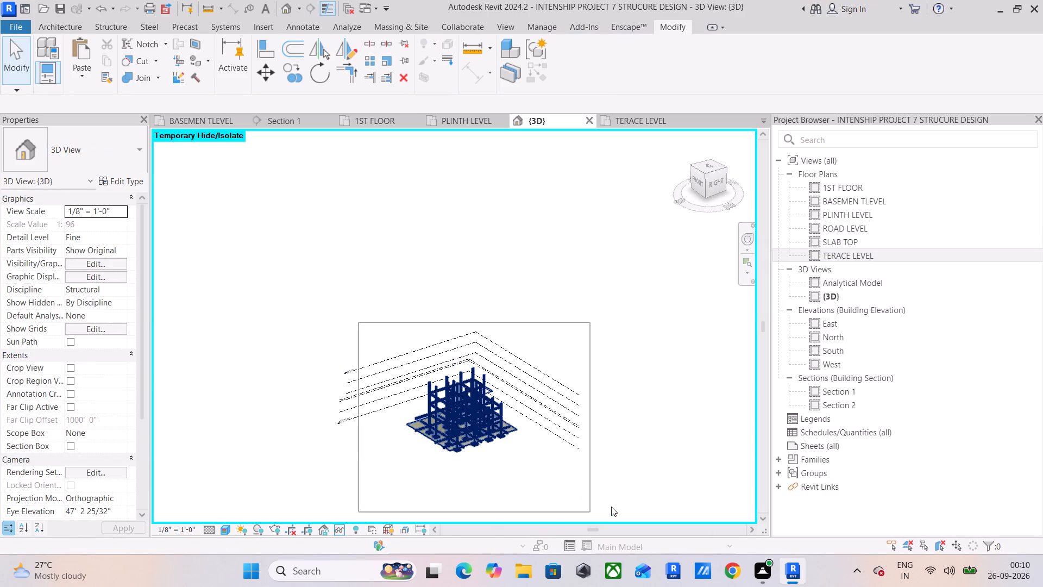
left_click_drag(611, 507, 612, 504)
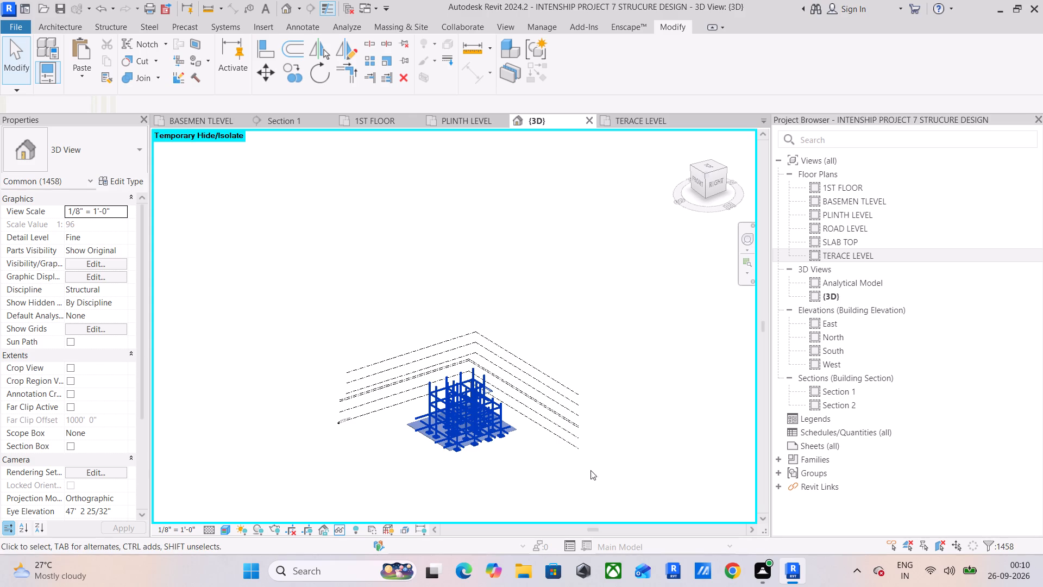
left_click(582, 66)
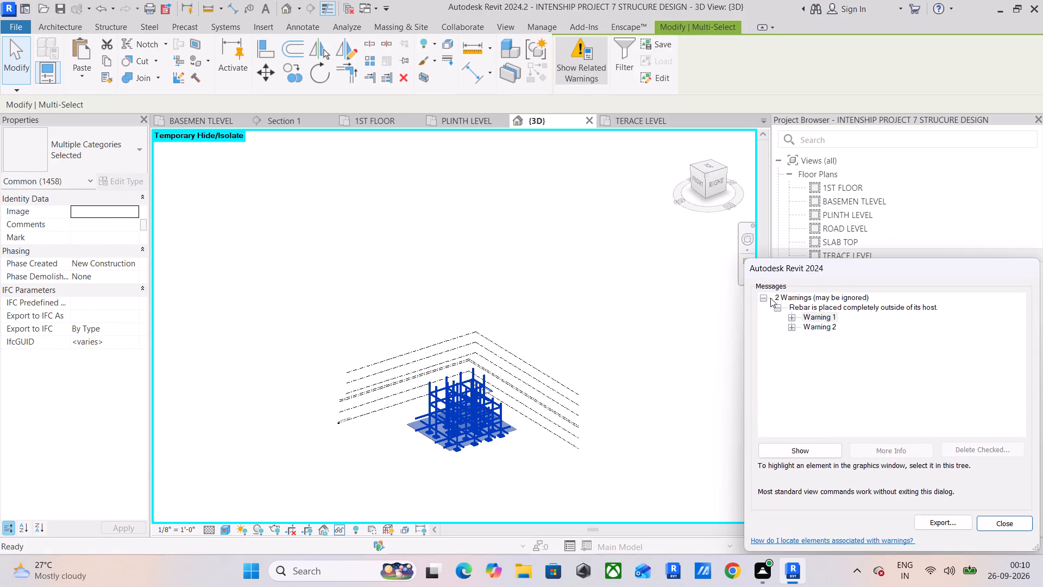
left_click(790, 318)
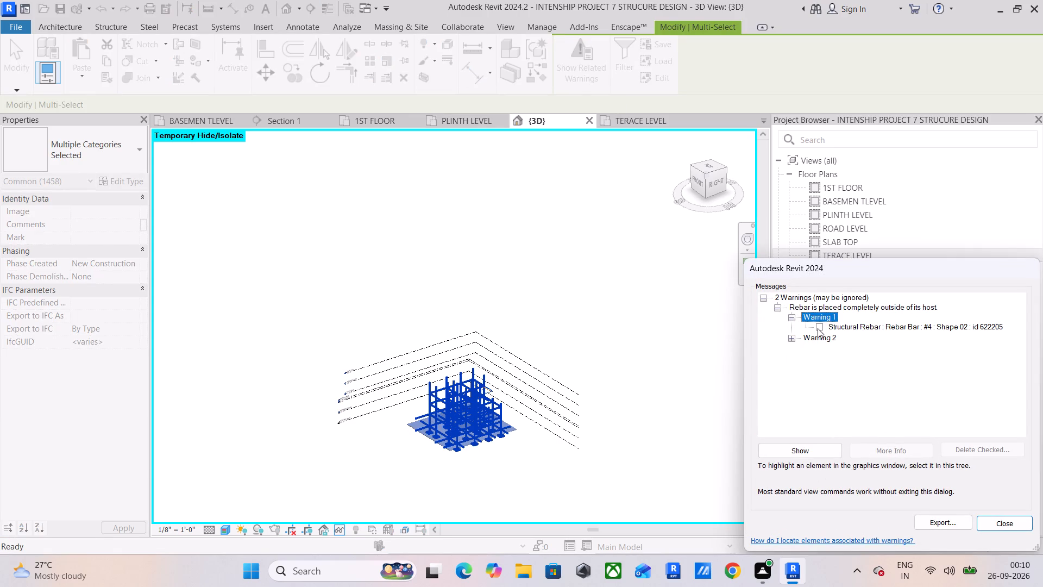
left_click(820, 326)
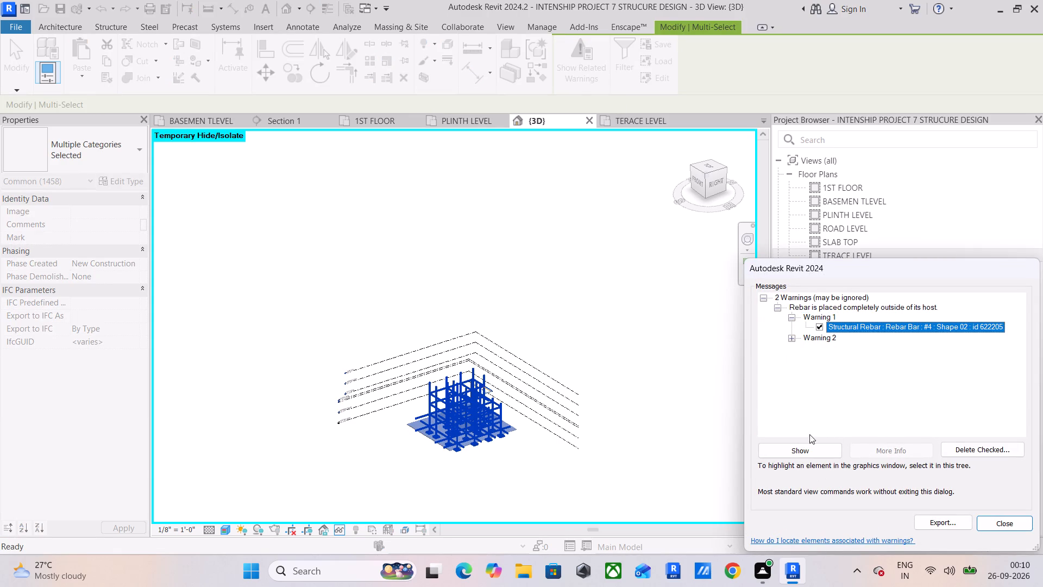
left_click(808, 451)
scroll(464, 366, "up", 3)
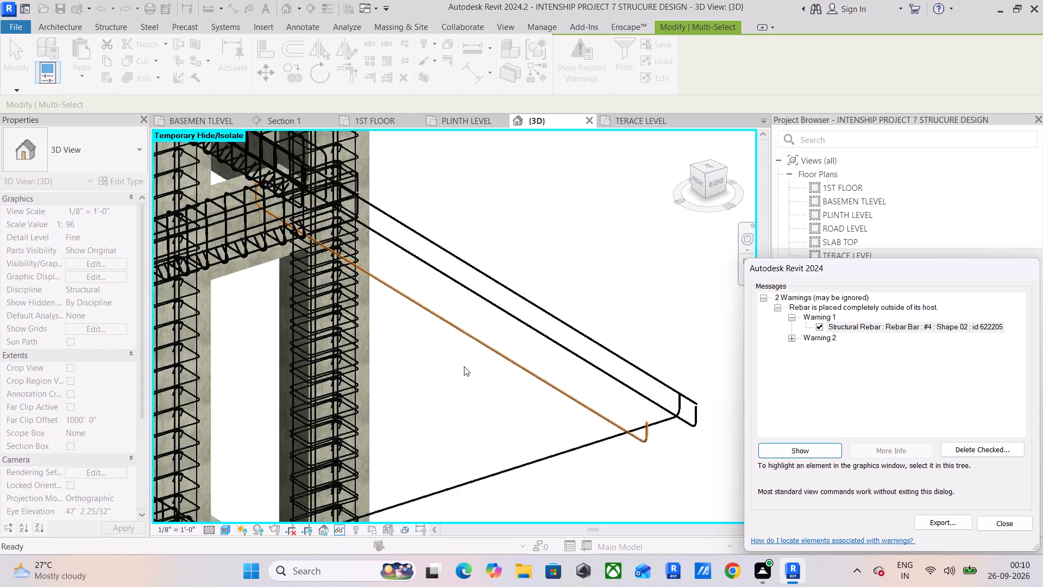
scroll(464, 366, "up", 2)
scroll(535, 376, "down", 5)
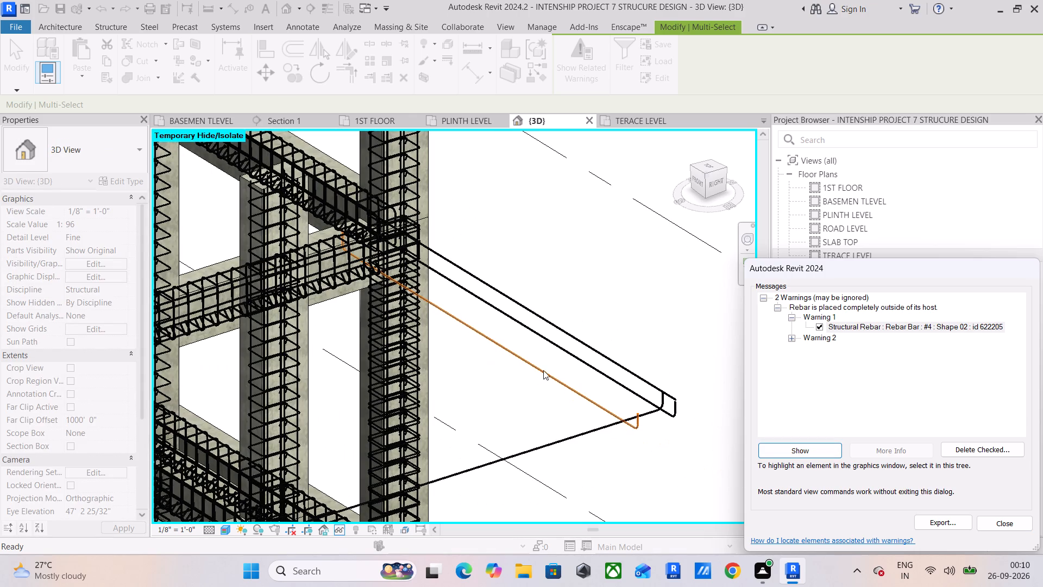
left_click_drag(627, 311, 552, 383)
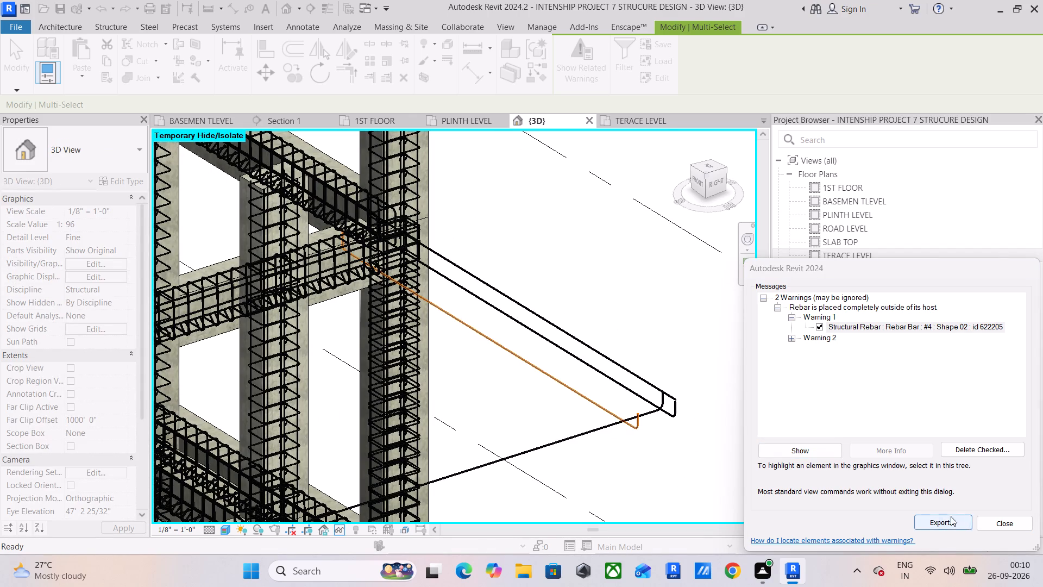
left_click(1007, 524)
Delete the stray reinforcement bars projecting beyond the corner column without a host beam.
left_click_drag(665, 339, 549, 415)
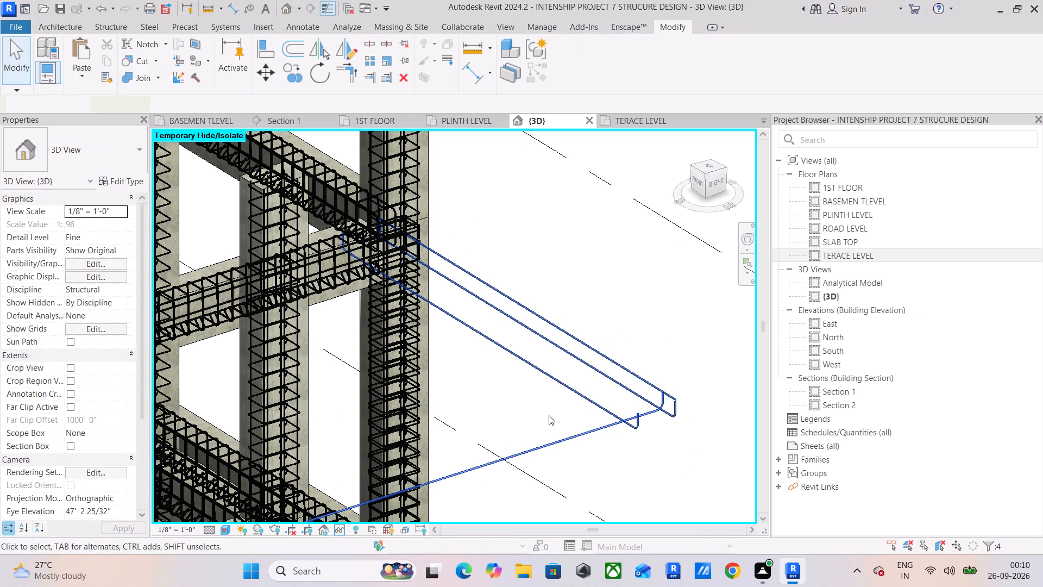
key("Delete")
Examine the corner column joint and the surrounding upper beams for leftover stray reinforcement.
scroll(603, 369, "down", 2)
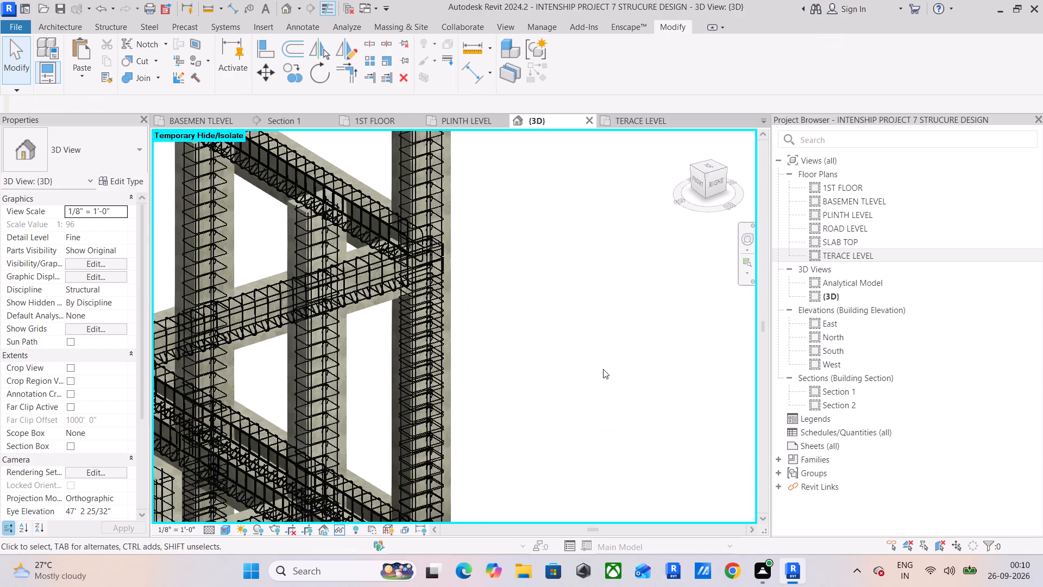
scroll(603, 369, "down", 2)
scroll(587, 305, "down", 4)
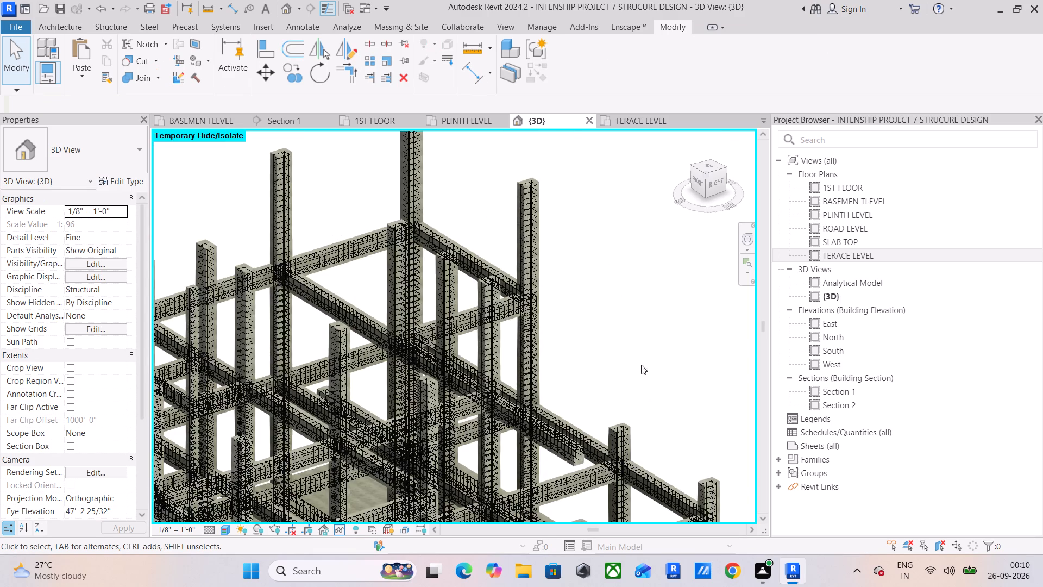
scroll(557, 310, "up", 5)
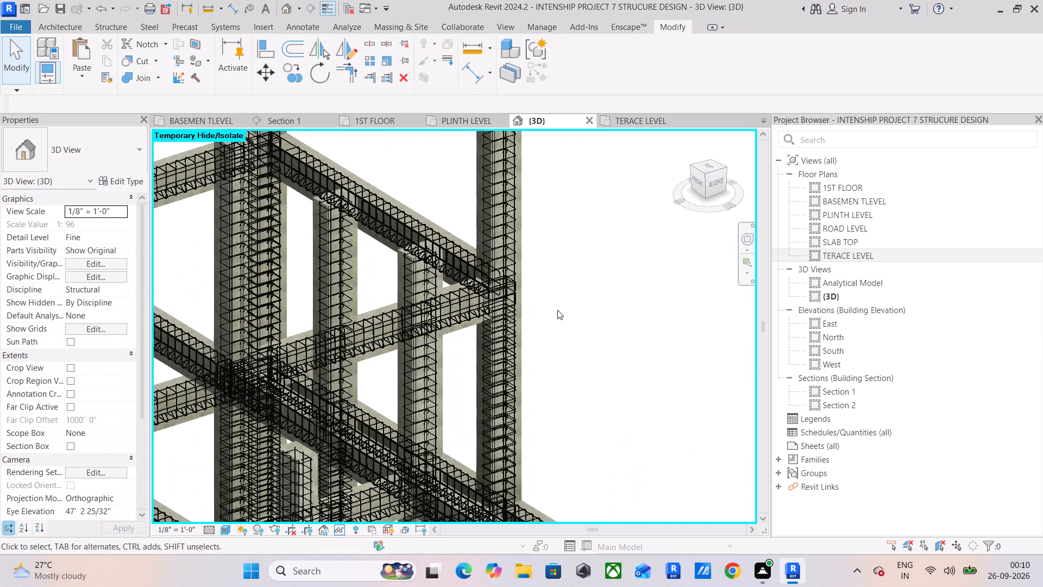
scroll(476, 287, "up", 9)
scroll(476, 286, "down", 4)
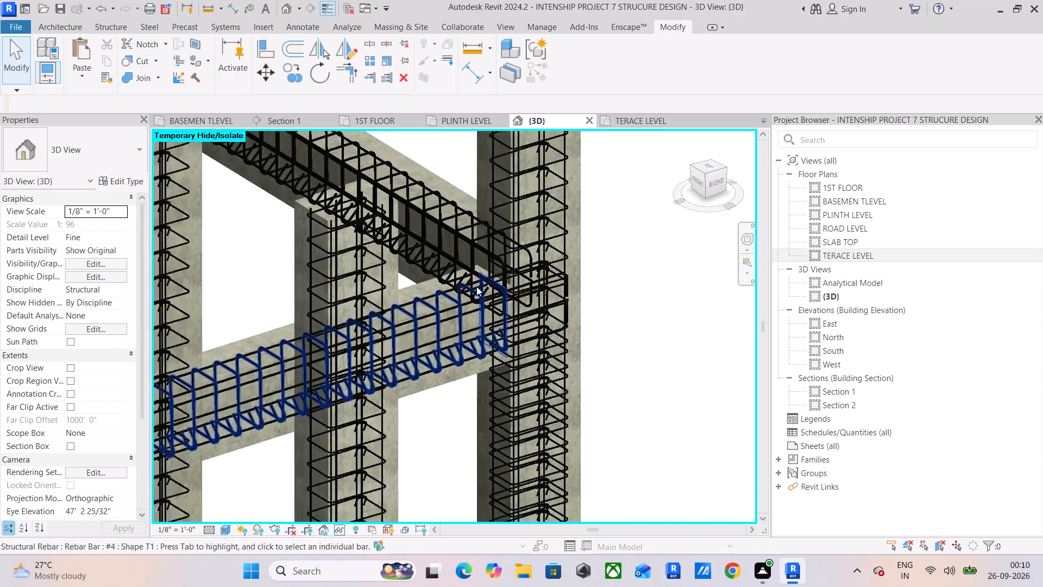
scroll(476, 286, "down", 1)
scroll(550, 246, "down", 10)
scroll(413, 271, "down", 5)
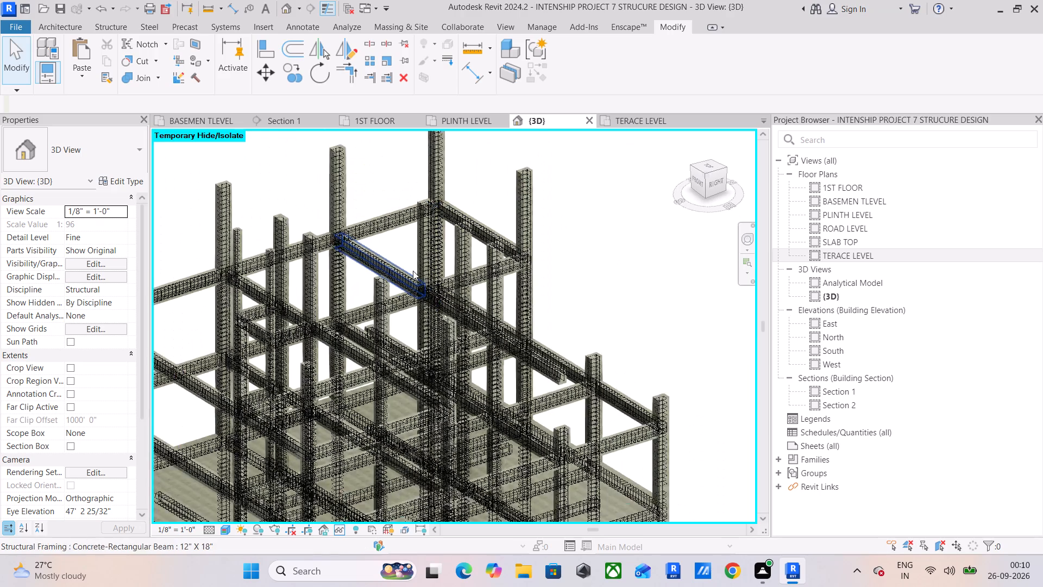
scroll(457, 265, "down", 5)
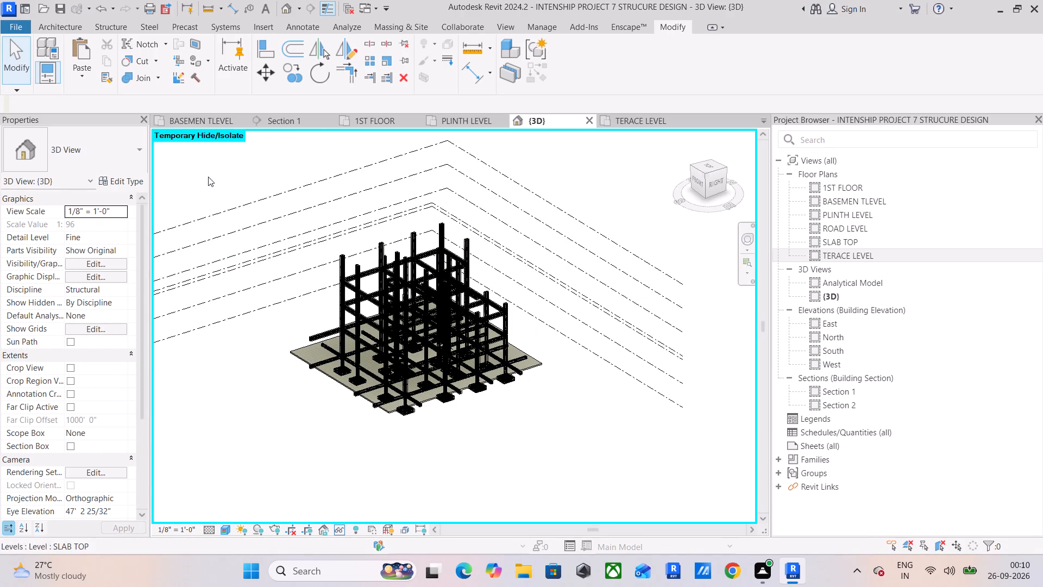
Check the warnings for the whole structure and locate the #4 Shape 00 rebar flagged in Warning 1.
left_click_drag(208, 177, 638, 476)
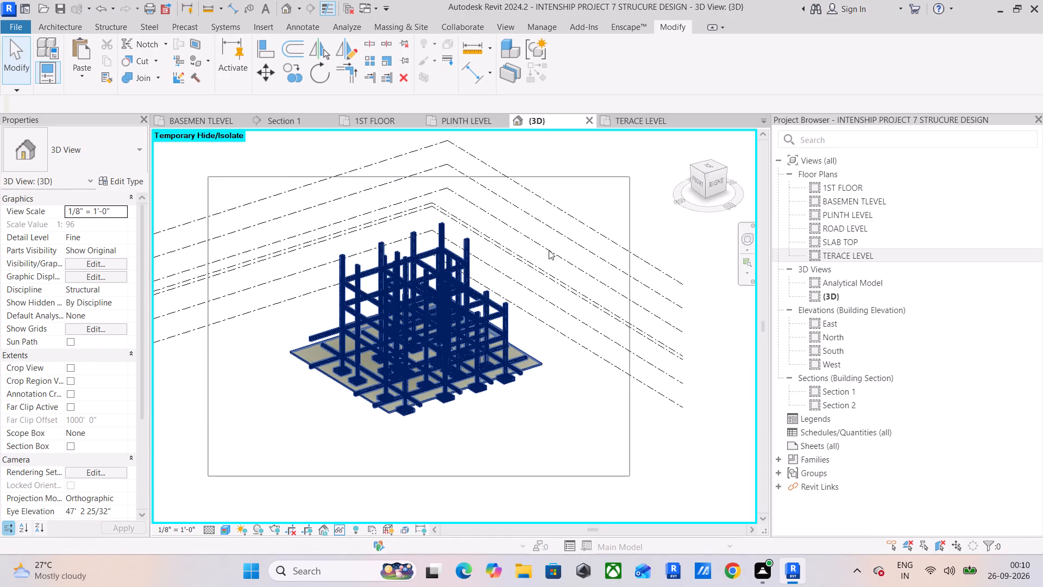
left_click(579, 72)
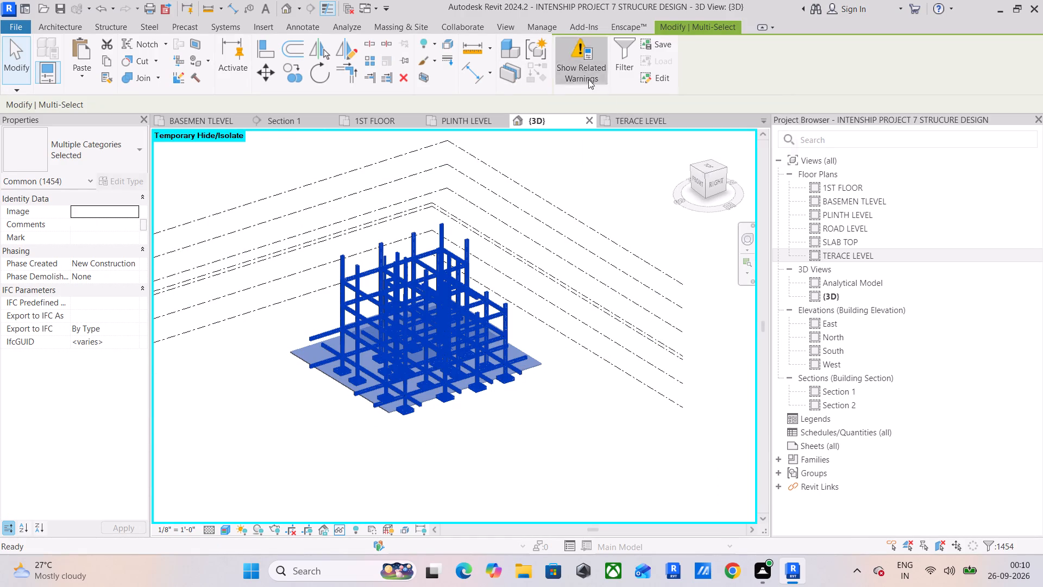
left_click(790, 316)
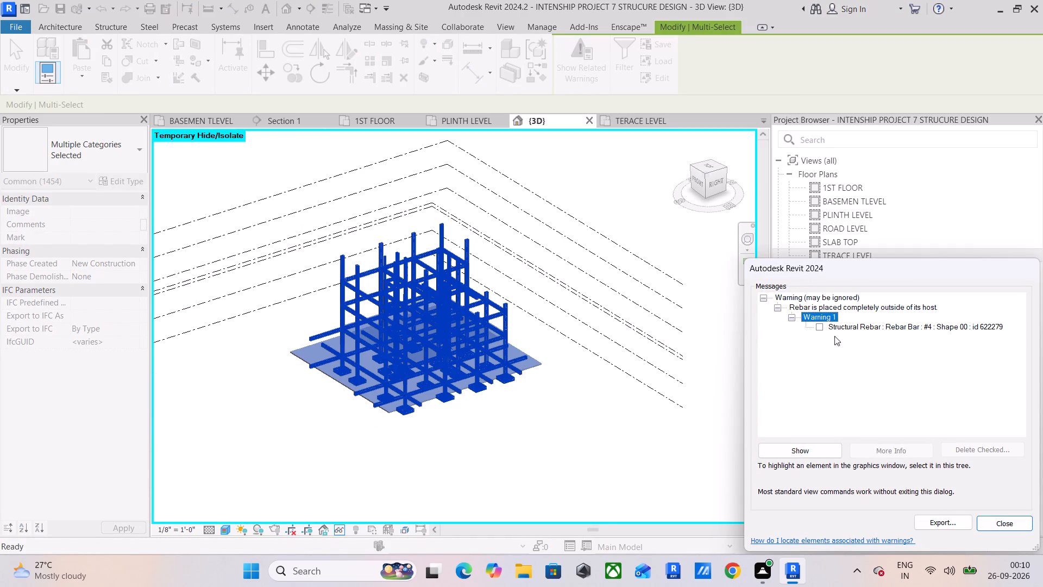
left_click(817, 329)
left_click(805, 447)
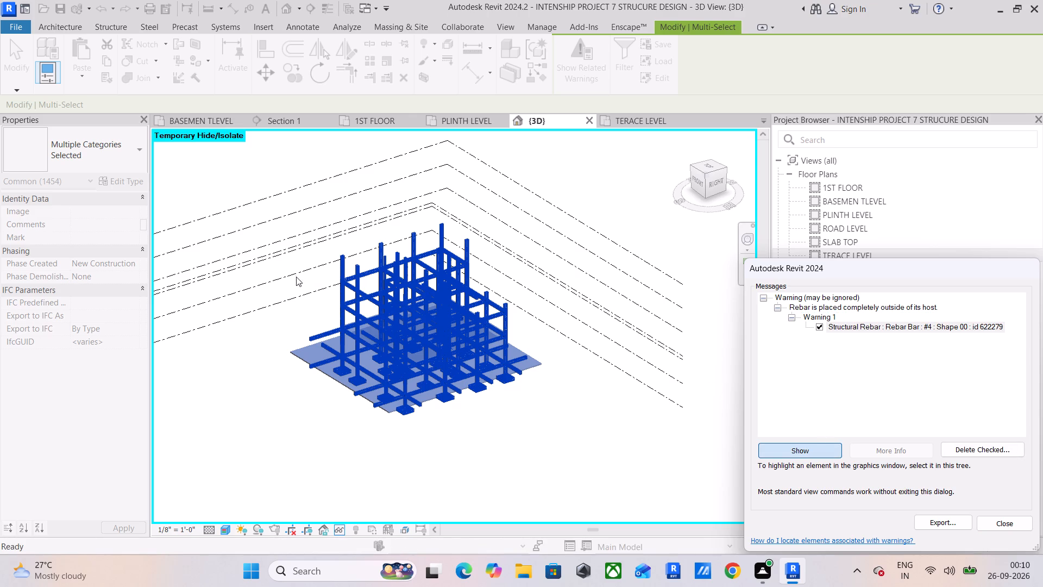
scroll(395, 291, "up", 4)
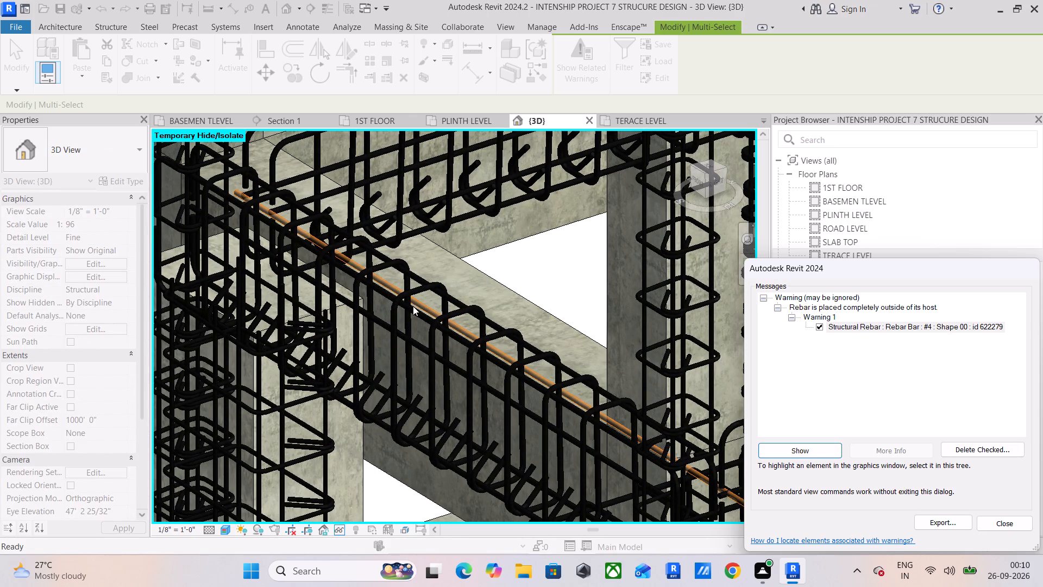
left_click(428, 309)
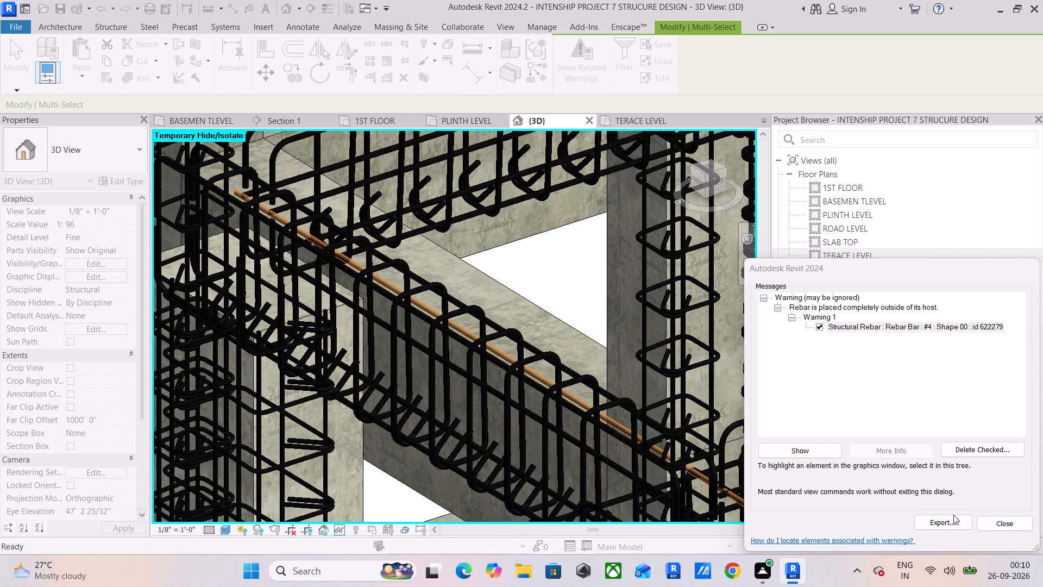
left_click(983, 519)
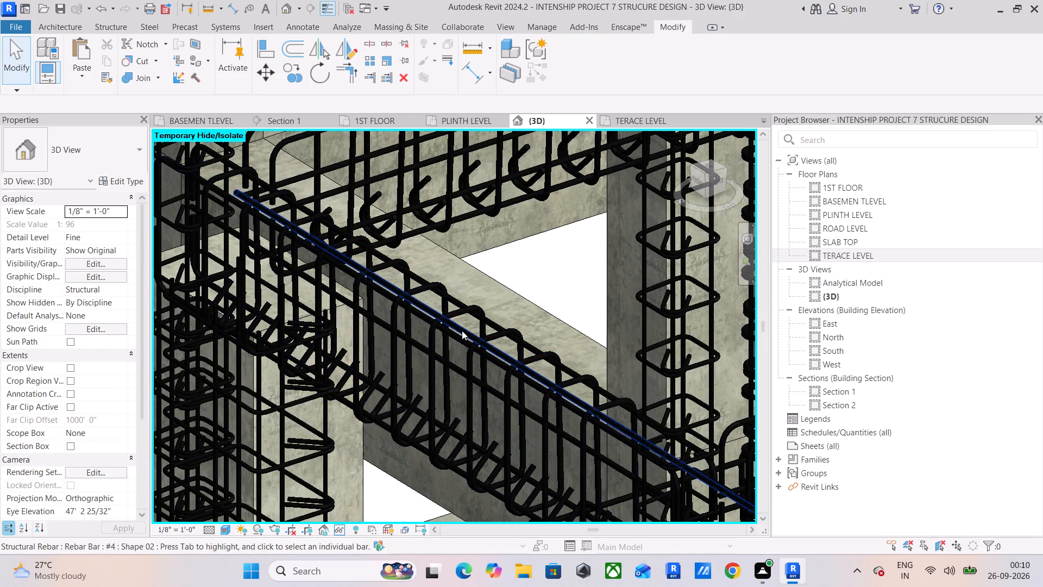
left_click(462, 330)
scroll(462, 330, "up", 3)
scroll(462, 330, "down", 2)
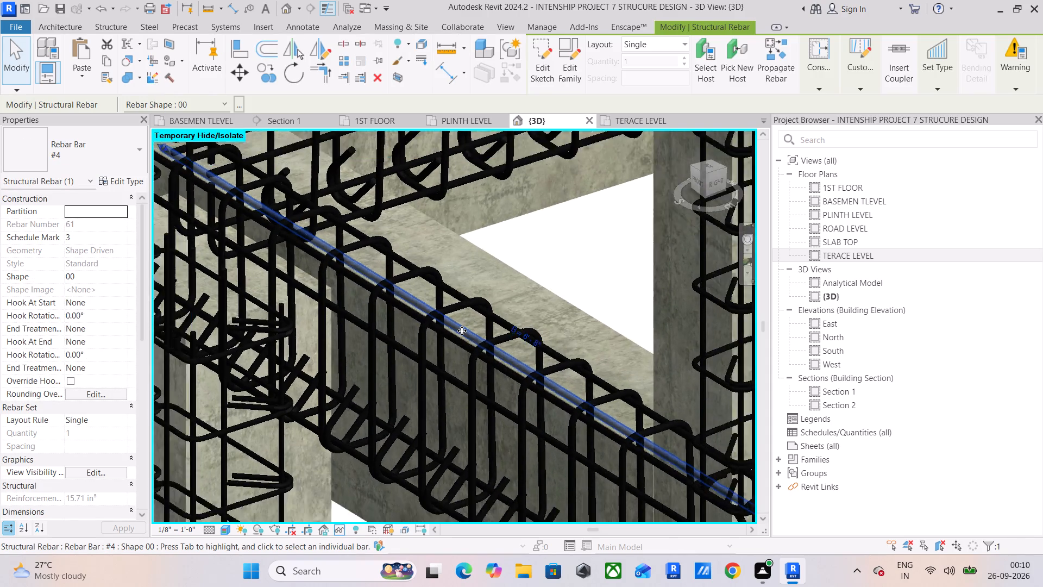
scroll(462, 330, "down", 7)
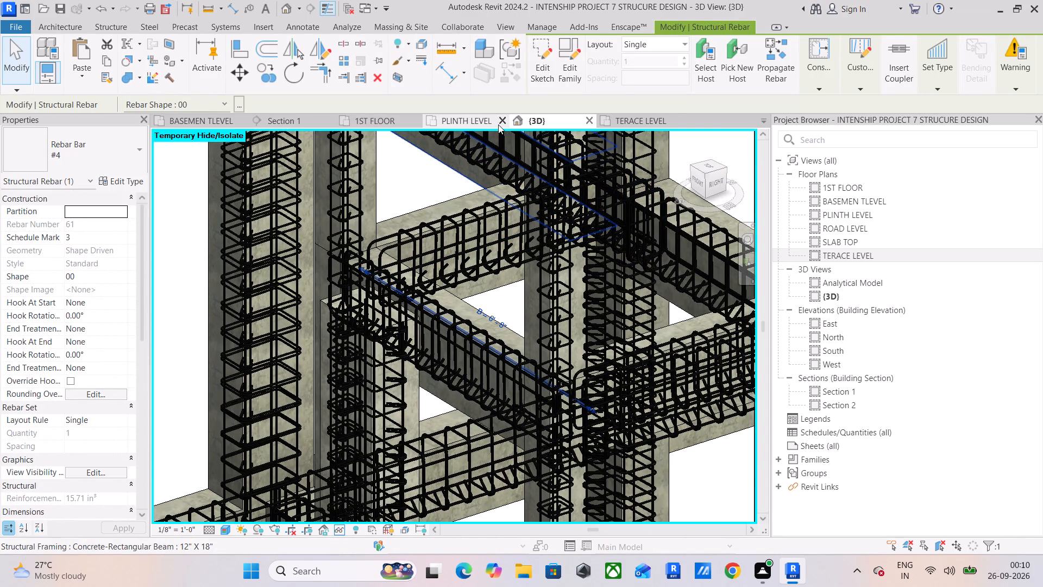
Examine the small beam bay next to grid C on the TERACE LEVEL plan to place the flagged rebar.
left_click(624, 126)
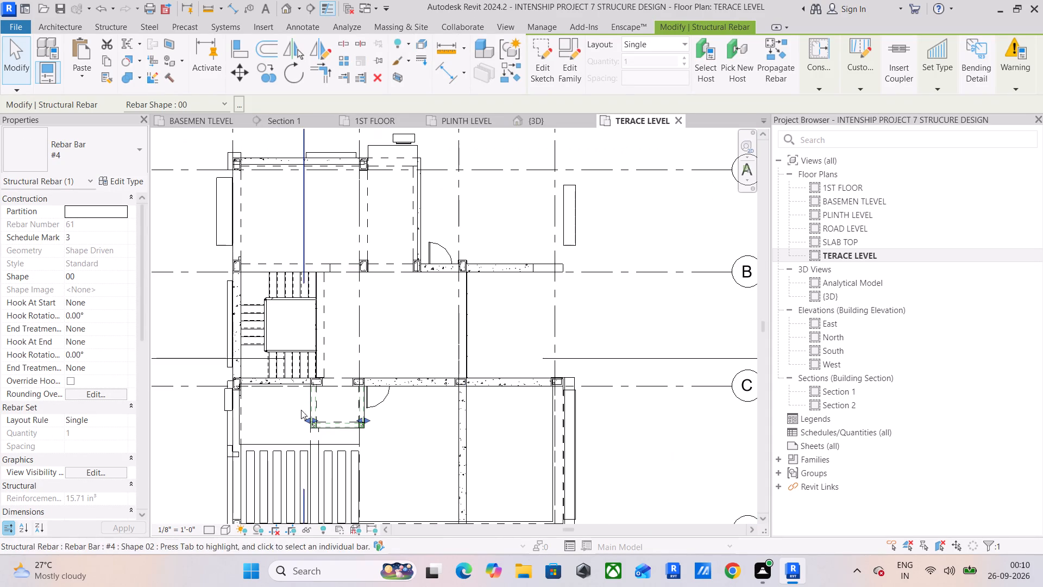
scroll(304, 414, "up", 11)
middle_click_drag(353, 422, 385, 316)
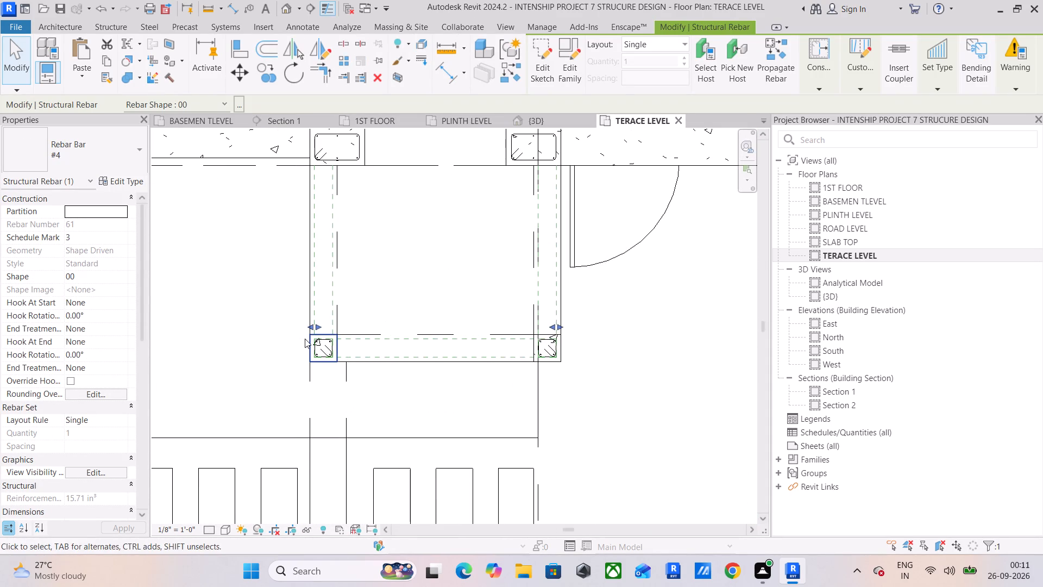
scroll(369, 222, "down", 10)
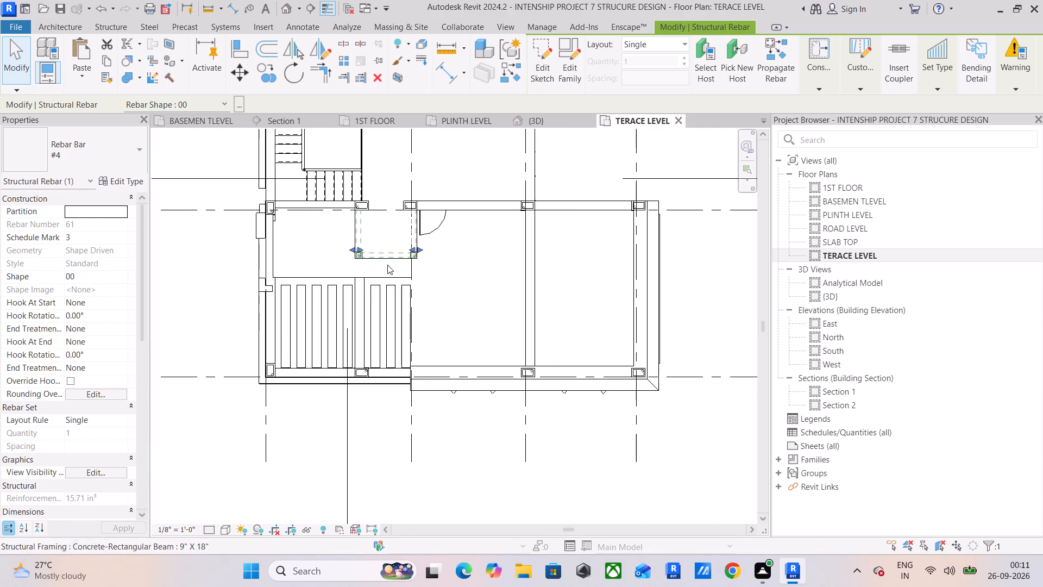
scroll(397, 408, "down", 4)
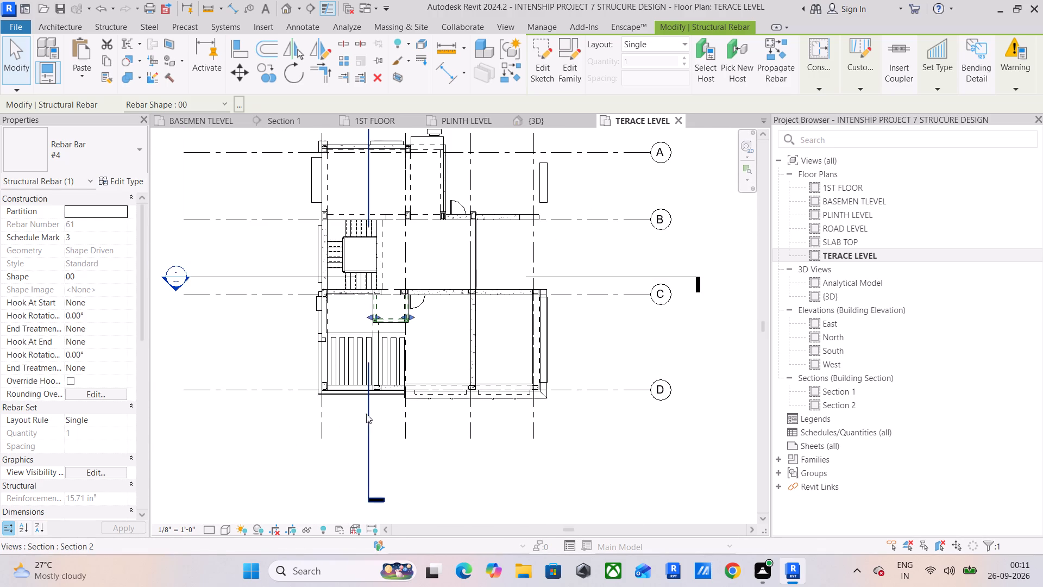
scroll(366, 356, "up", 4)
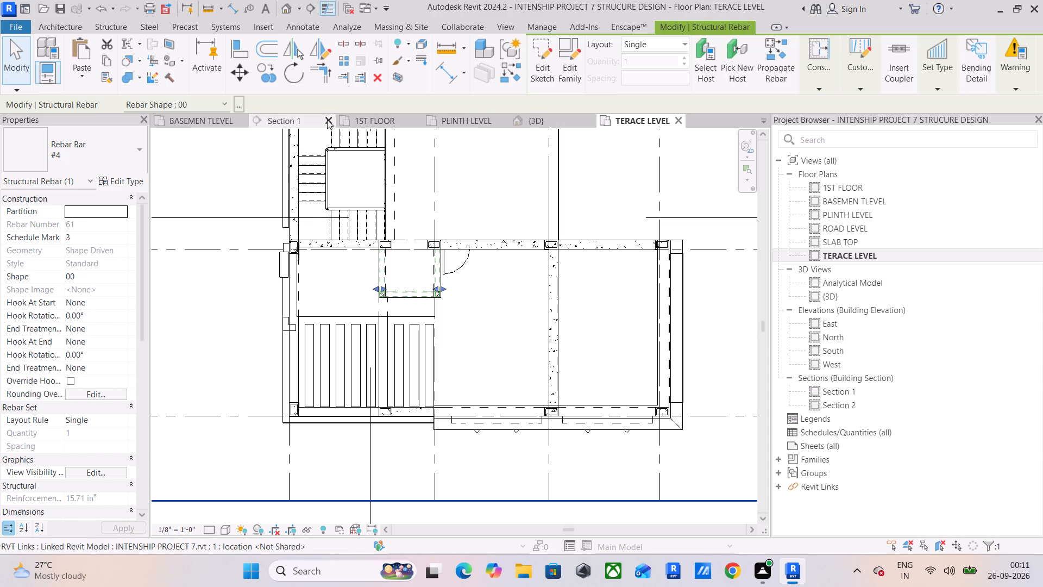
In Section 2, move the stray #4 longitudinal bar into the 9" x 18" beam's stirrup cage, about 6 1/2" from the near face.
double_click(844, 405)
scroll(363, 288, "down", 5)
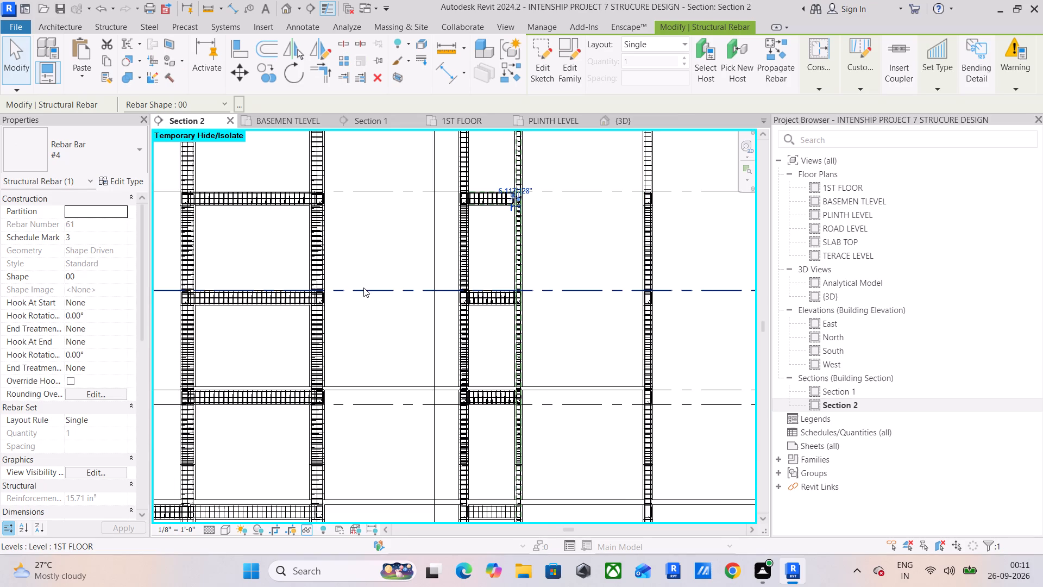
scroll(535, 173, "up", 12)
scroll(463, 282, "up", 6)
scroll(367, 333, "up", 6)
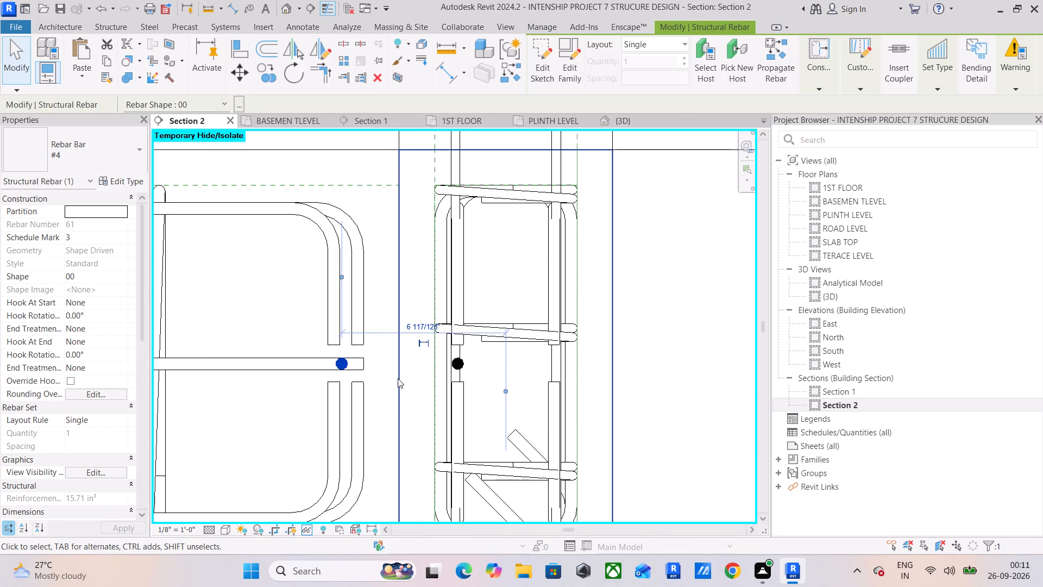
key("Escape")
key("Escape")
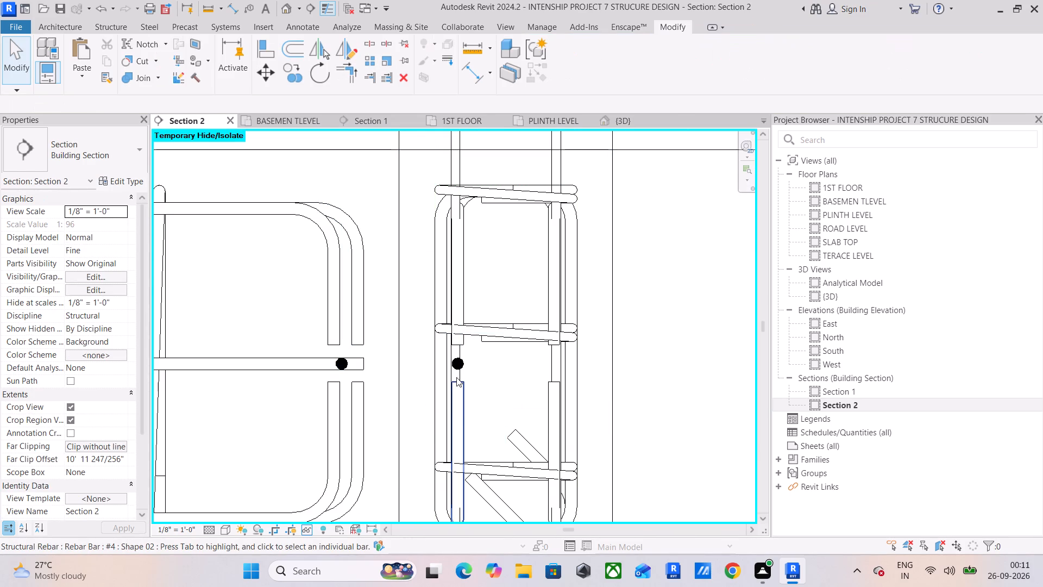
key("Escape")
left_click(457, 366)
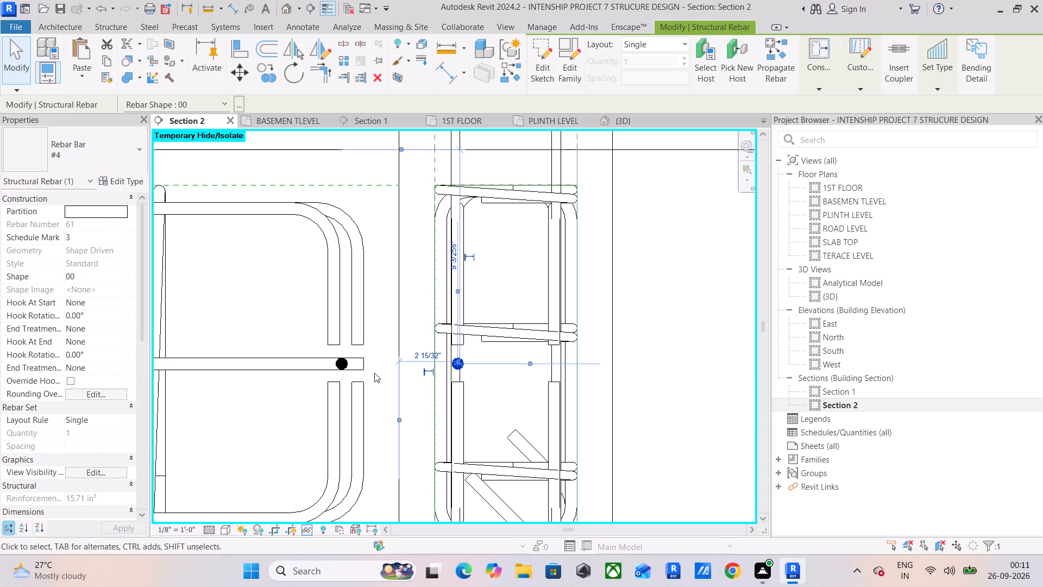
left_click(383, 354)
left_click(341, 364)
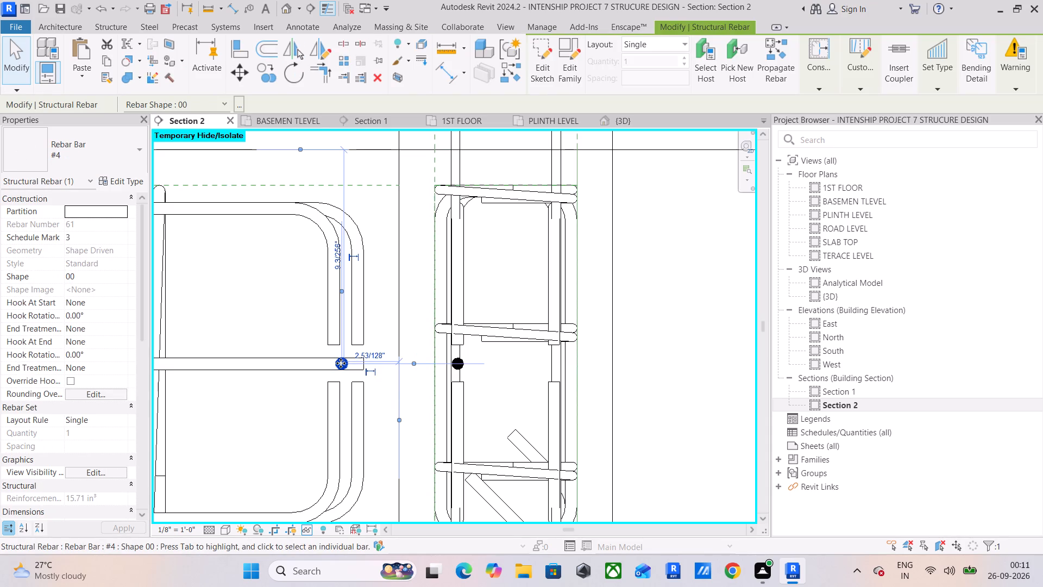
left_click_drag(341, 363, 550, 362)
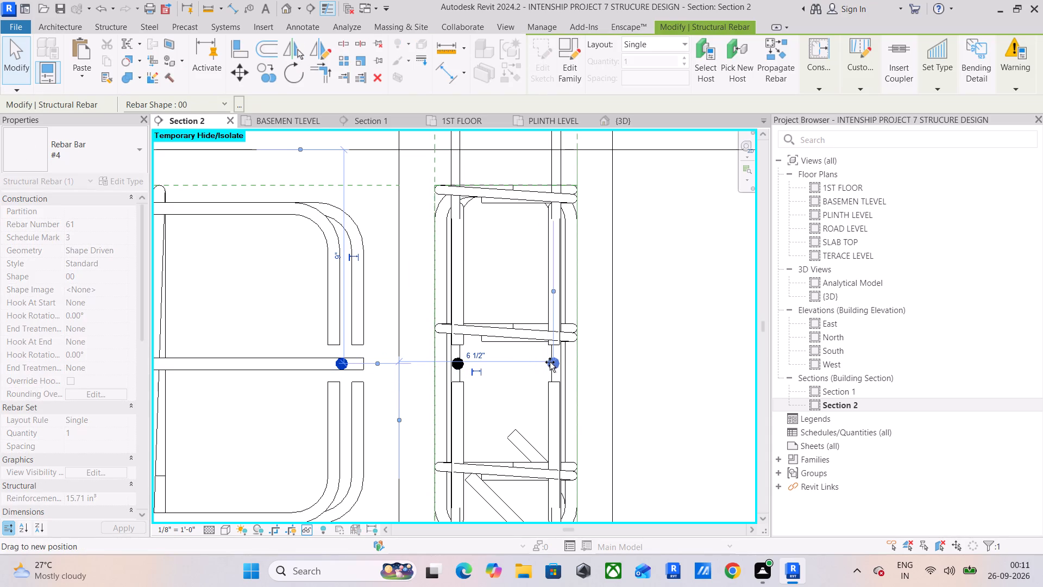
left_click_drag(550, 362, 552, 362)
scroll(552, 362, "up", 9)
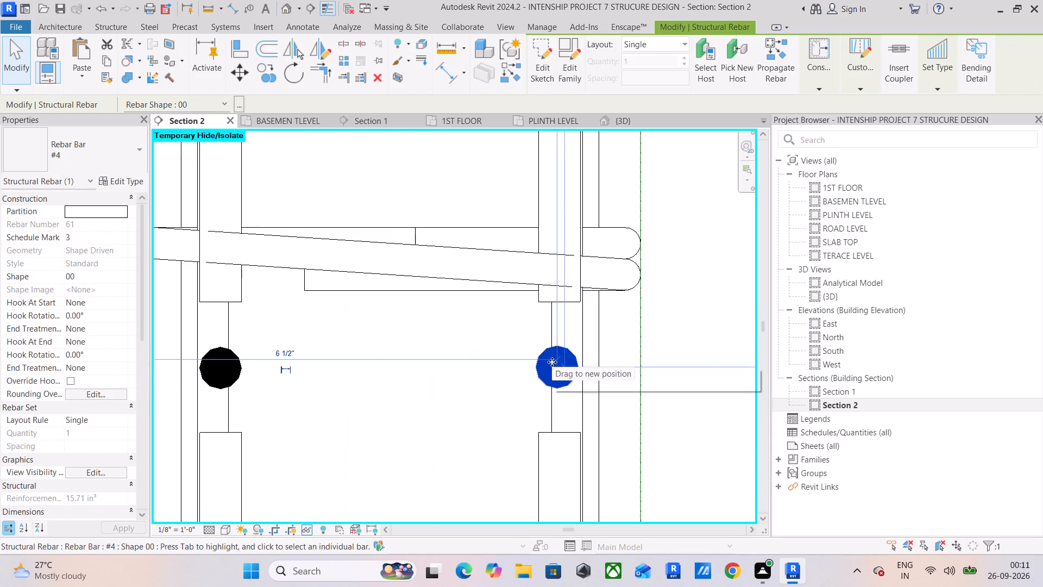
scroll(552, 363, "up", 4)
left_click_drag(556, 369, 573, 369)
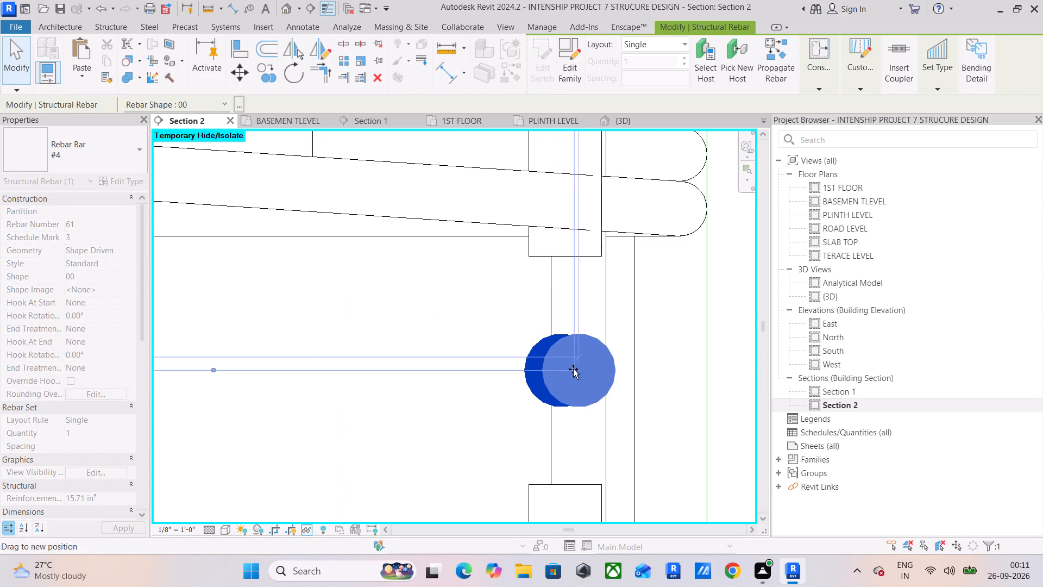
left_click_drag(573, 369, 563, 368)
left_click(450, 327)
Extend the hooked ends of the adjoining beam's top #4 Shape 02 bars to the far cover line of the supporting beam.
scroll(454, 331, "down", 12)
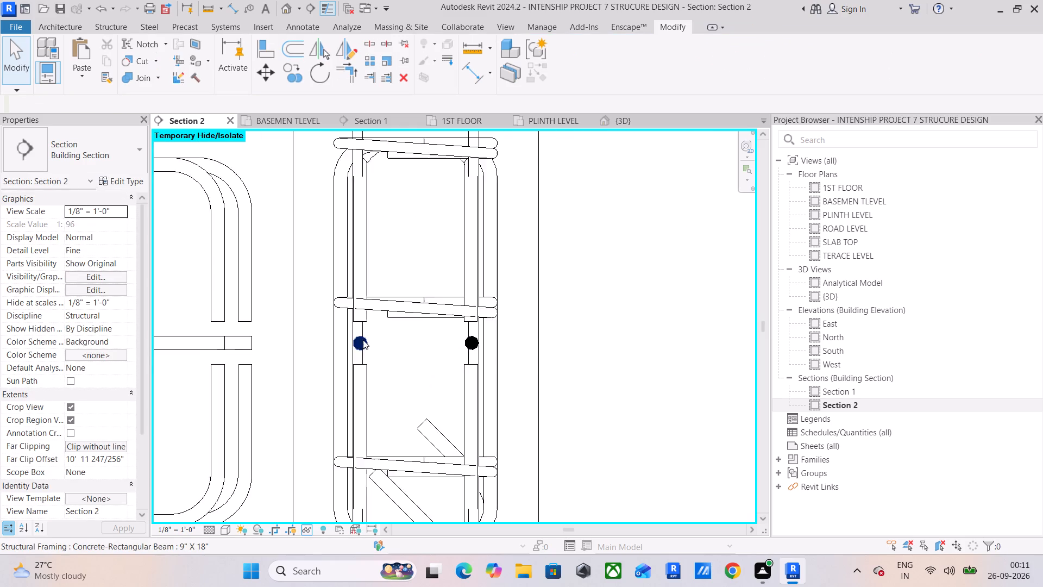
middle_click_drag(359, 340, 462, 334)
left_click(343, 273)
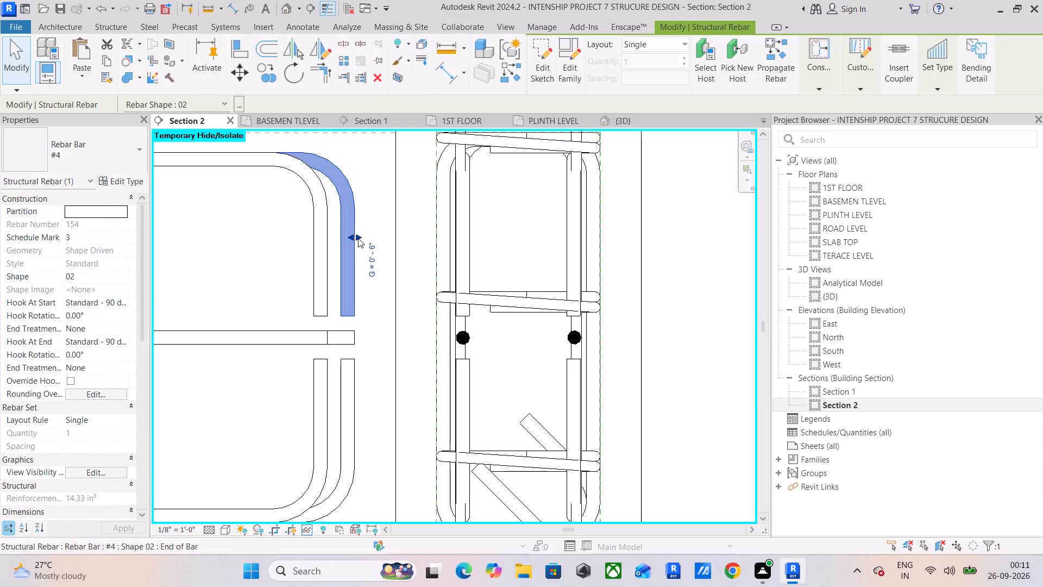
left_click_drag(358, 238, 598, 252)
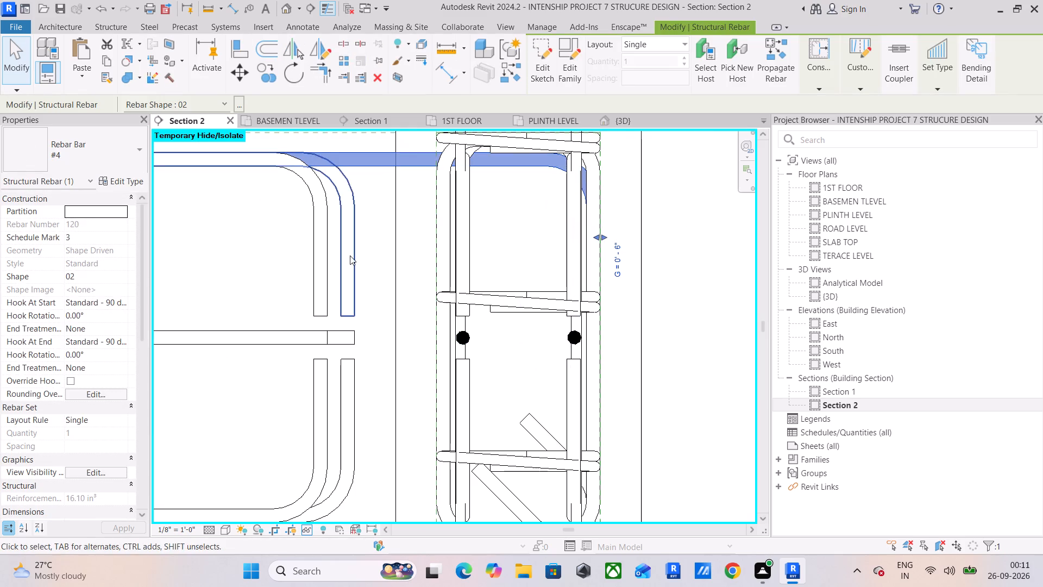
left_click(350, 255)
left_click_drag(358, 238, 595, 265)
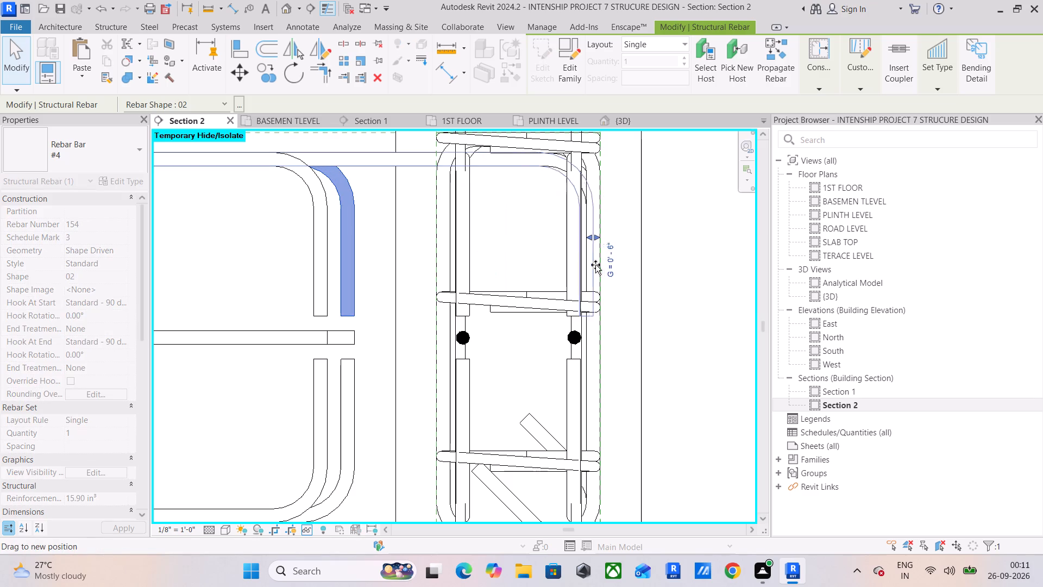
left_click_drag(595, 265, 601, 266)
left_click(316, 257)
left_click_drag(335, 237, 601, 249)
left_click(305, 253)
left_click(326, 253)
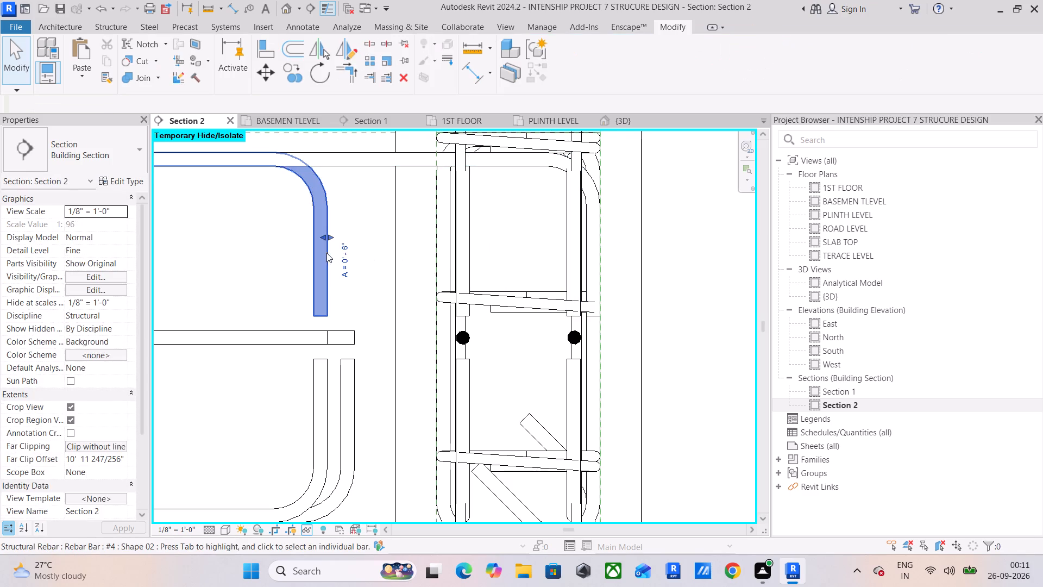
left_click_drag(335, 239, 599, 259)
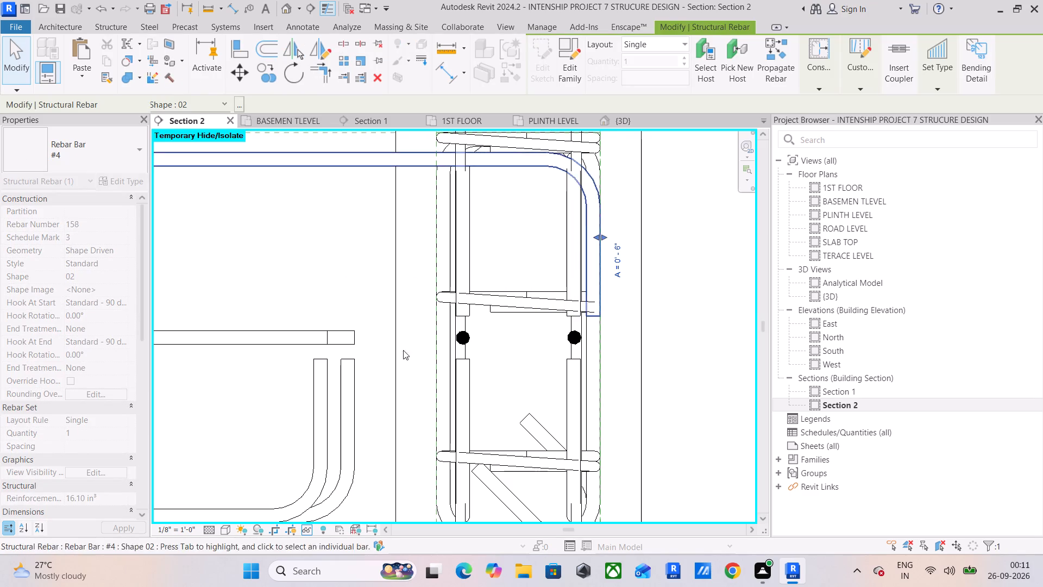
Extend the hooked ends of the adjoining beam's bottom #4 Shape 02 bars to the far cover line of the supporting beam.
left_click(336, 398)
left_click_drag(359, 438, 594, 446)
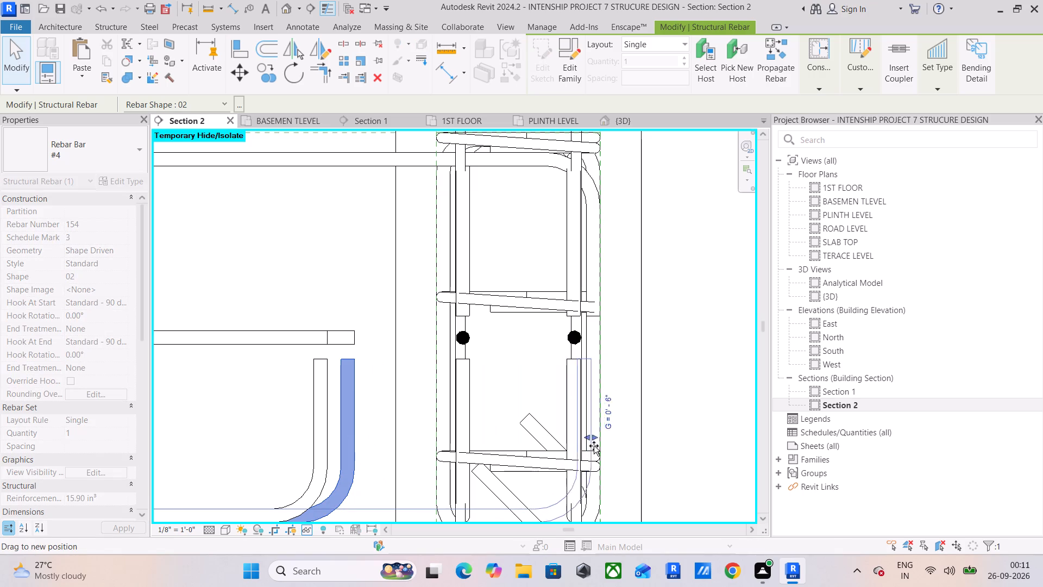
left_click_drag(594, 446, 595, 446)
left_click(331, 415)
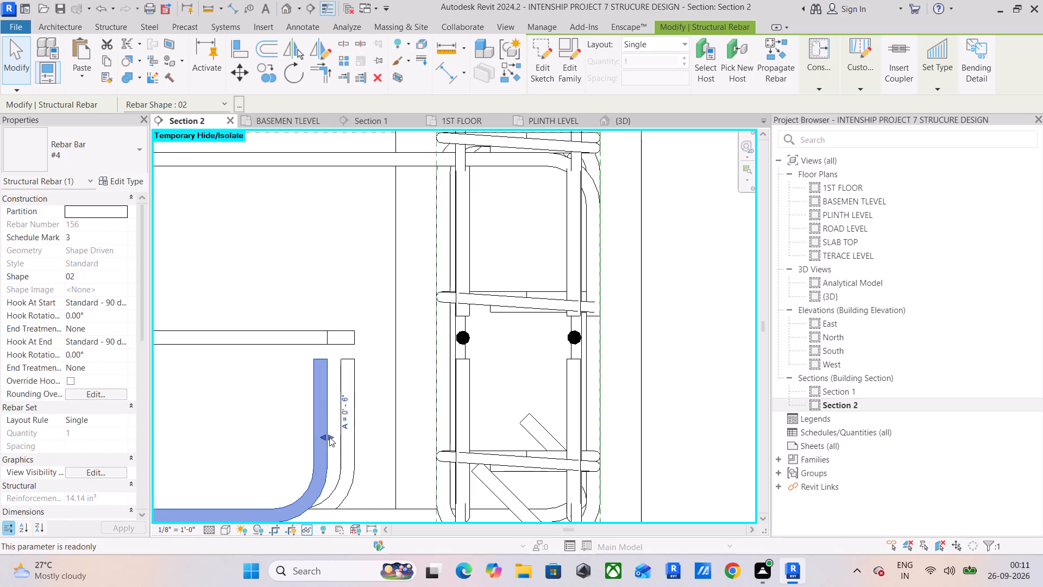
left_click_drag(329, 437, 597, 446)
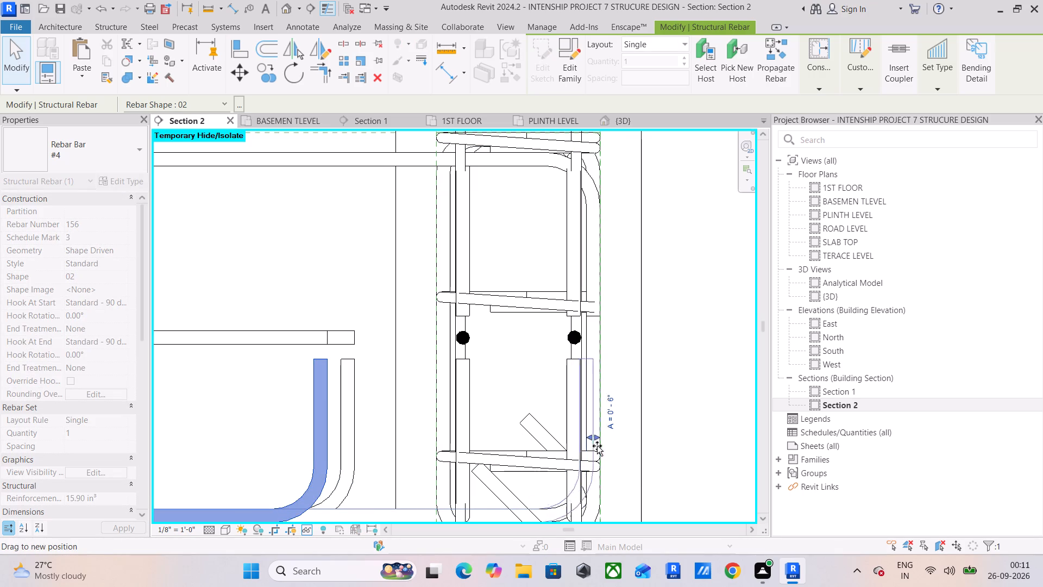
left_click_drag(597, 446, 605, 446)
left_click(351, 417)
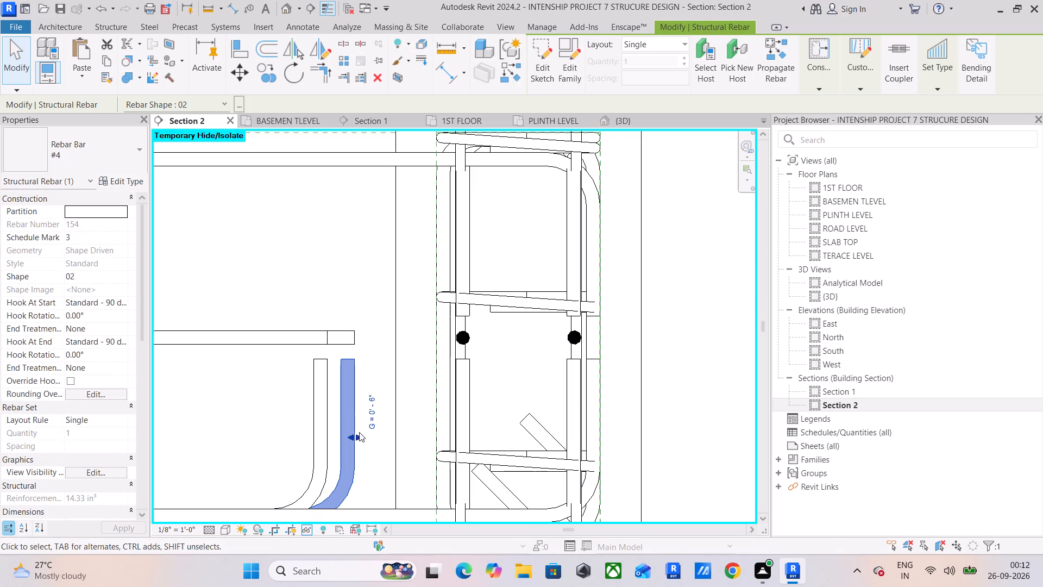
left_click_drag(358, 435, 599, 442)
left_click(324, 420)
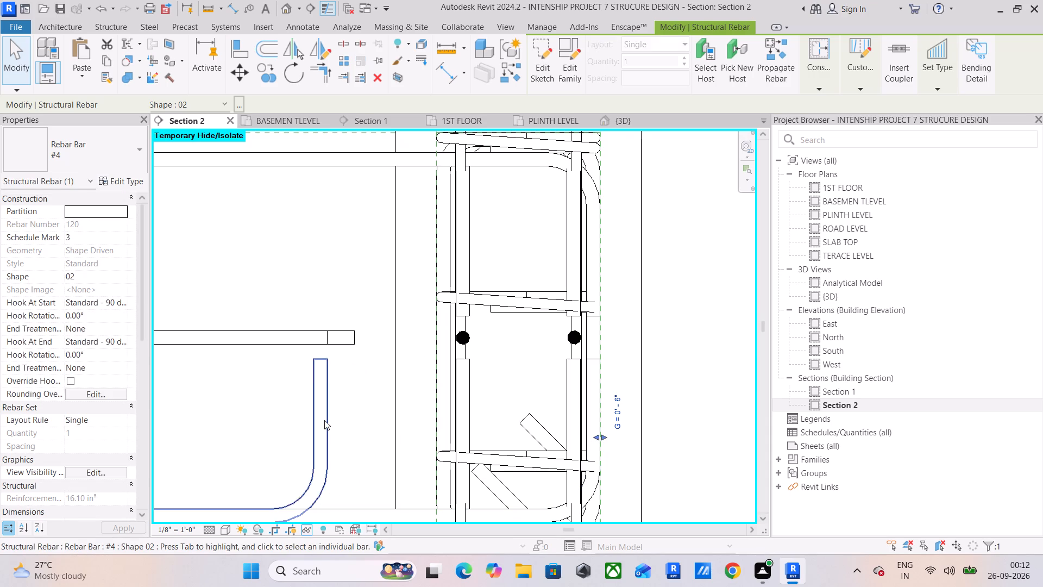
left_click_drag(332, 434, 594, 454)
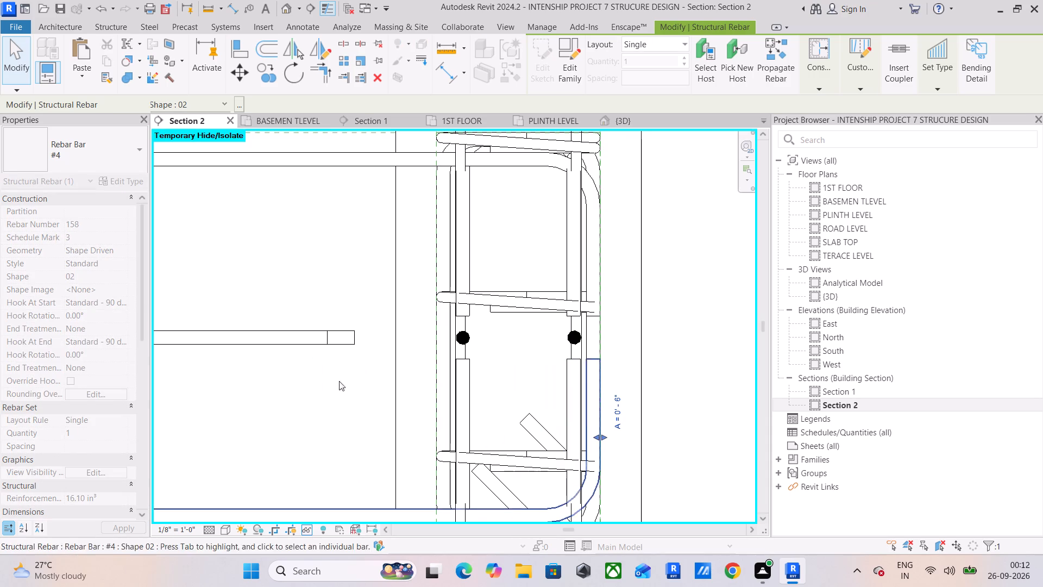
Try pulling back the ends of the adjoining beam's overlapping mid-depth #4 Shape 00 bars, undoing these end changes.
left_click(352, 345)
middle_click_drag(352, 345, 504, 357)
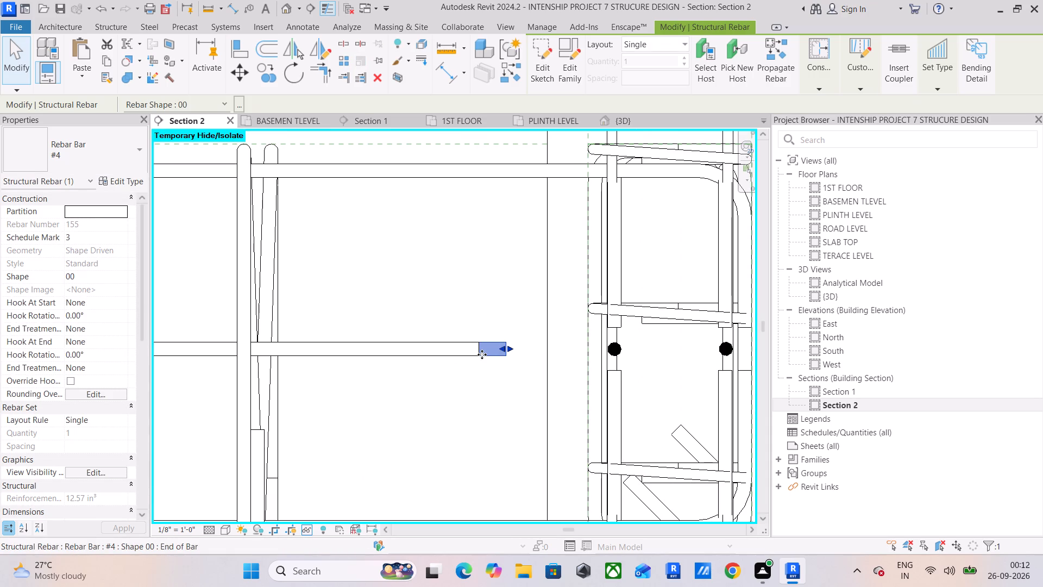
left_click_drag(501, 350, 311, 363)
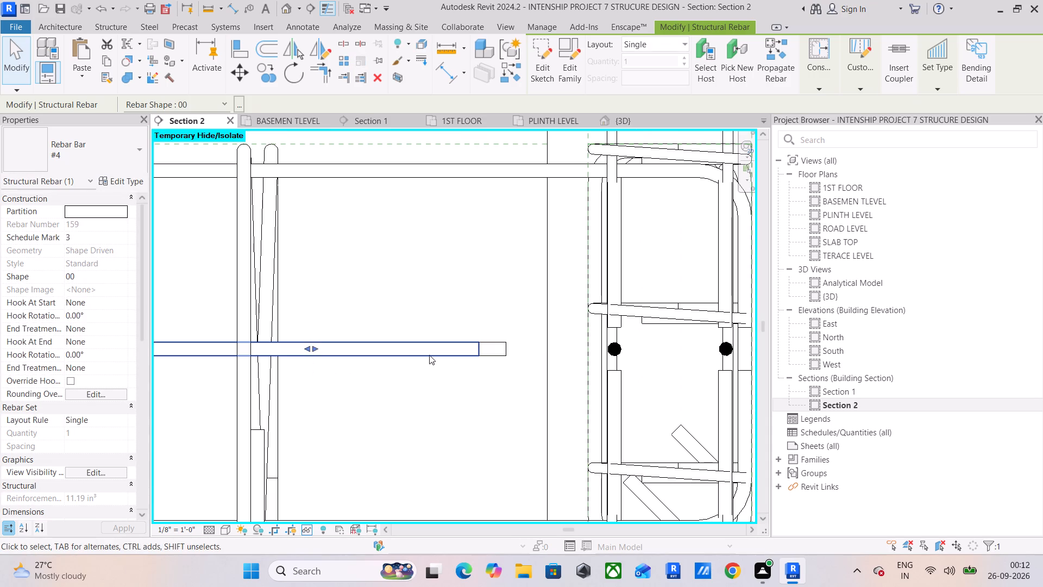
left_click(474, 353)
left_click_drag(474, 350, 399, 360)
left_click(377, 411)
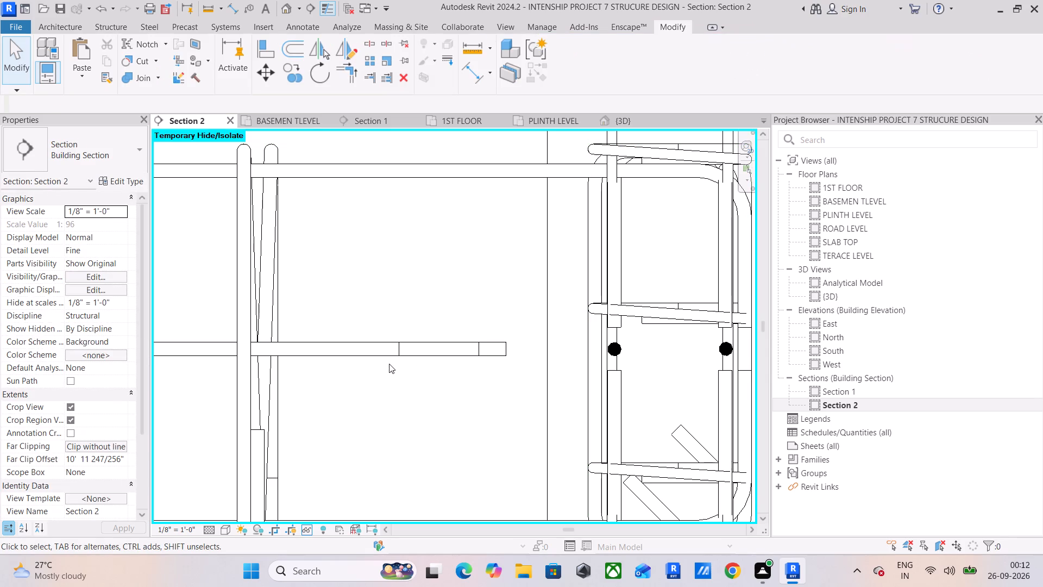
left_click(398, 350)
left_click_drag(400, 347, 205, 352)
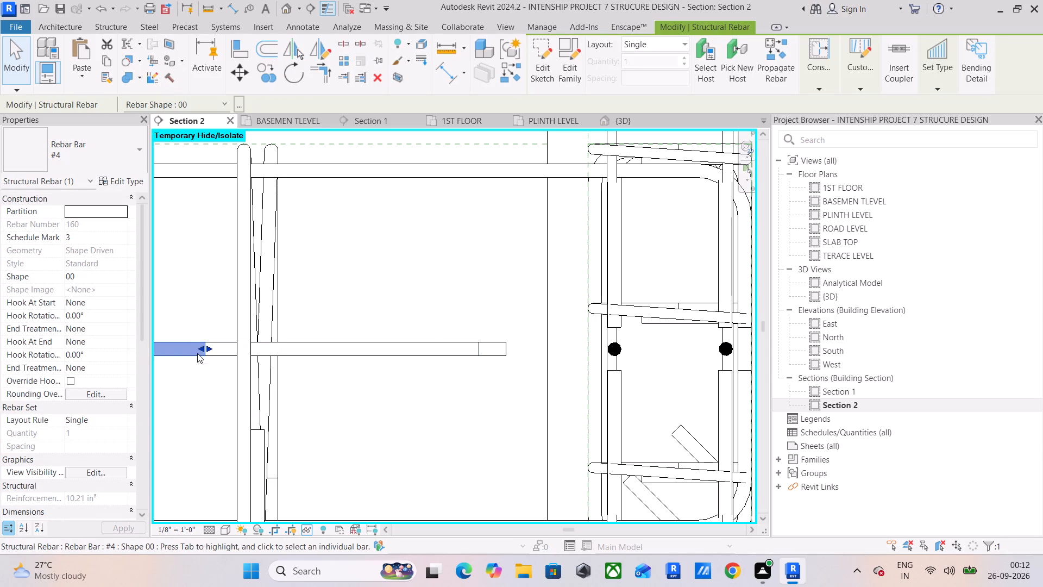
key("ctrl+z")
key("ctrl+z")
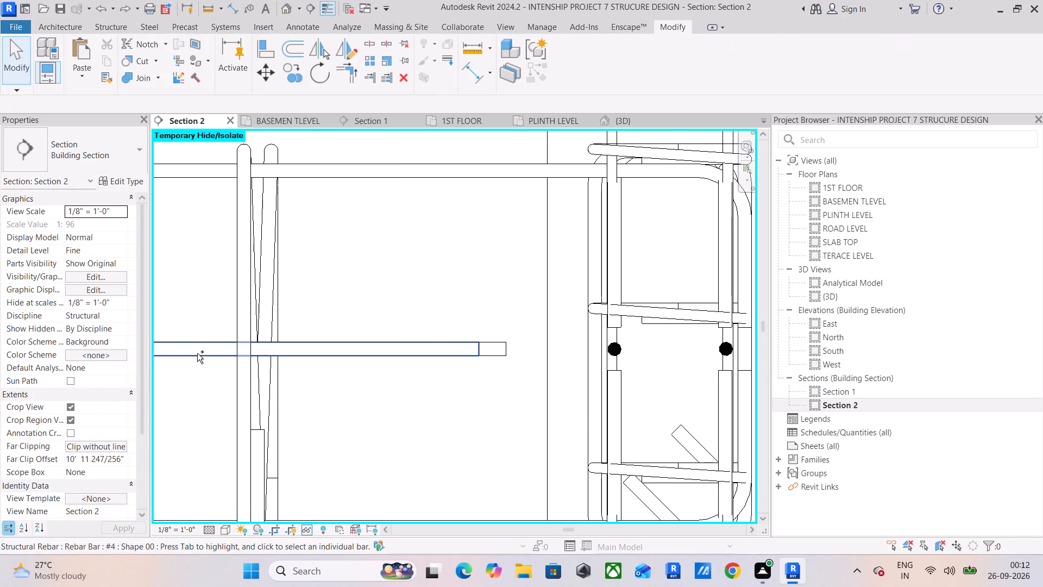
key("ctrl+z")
Stagger the ends of the adjoining beam's overlapping mid-depth #4 Shape 00 bars by shortening three of them to different points.
left_click(477, 347)
left_click_drag(470, 347, 361, 357)
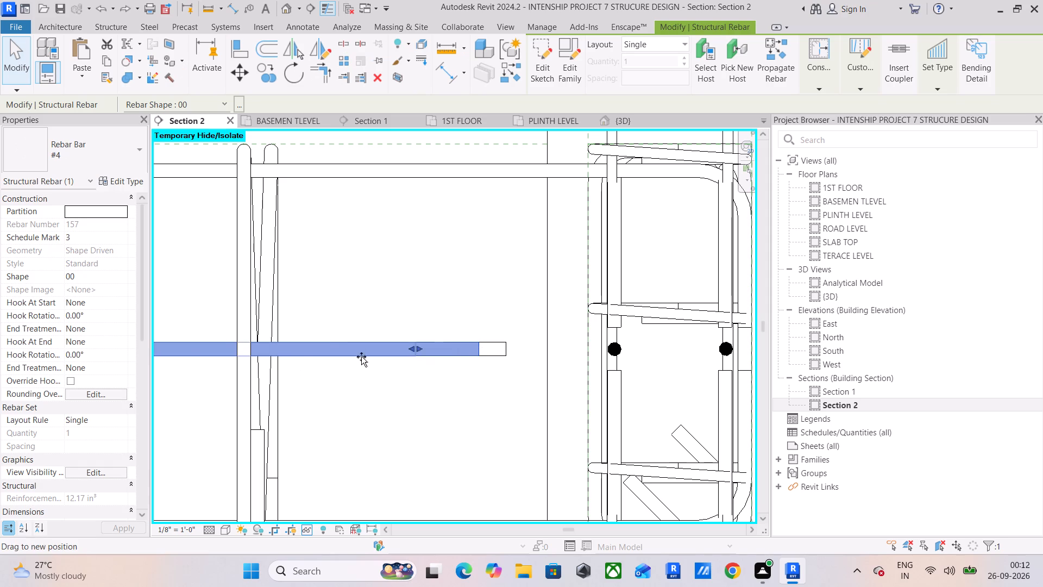
left_click_drag(361, 357, 197, 363)
left_click(358, 347)
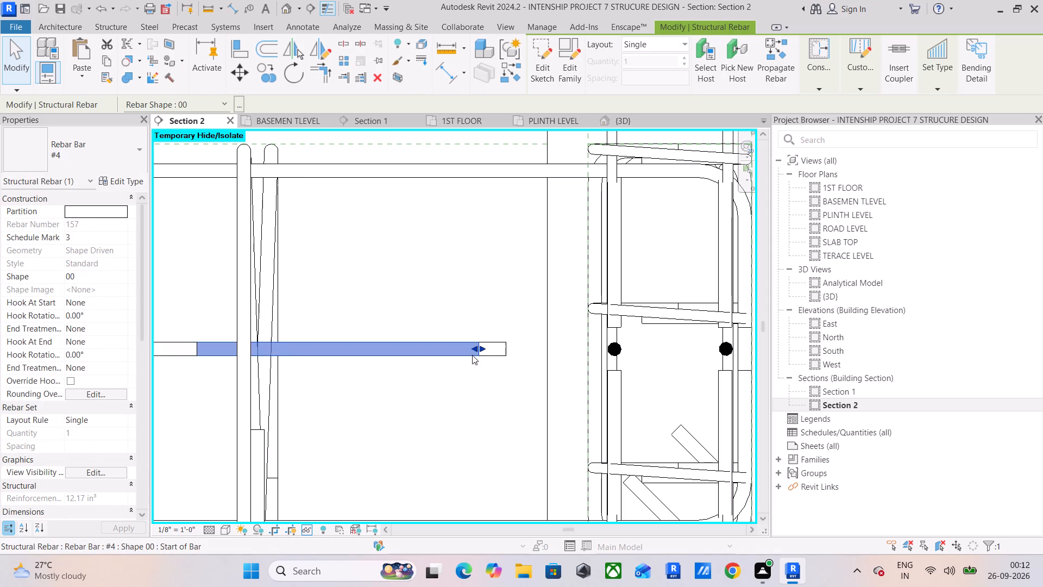
left_click_drag(470, 349, 285, 364)
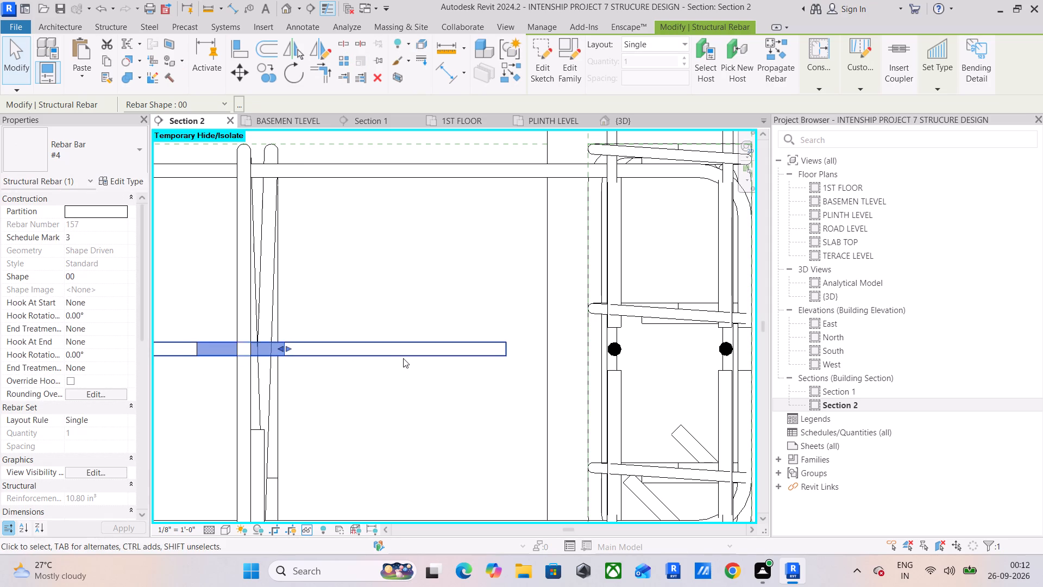
left_click(404, 358)
left_click_drag(502, 349, 423, 363)
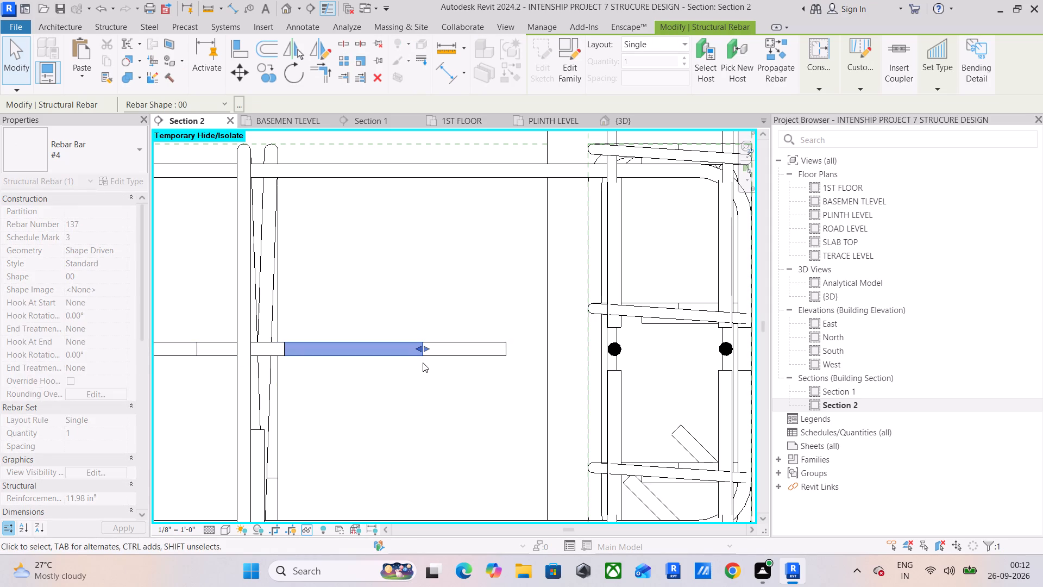
Extend the two longest-reaching of the staggered mid-depth #4 Shape 00 bars to the supporting beam's far cover line.
left_click(502, 337)
left_click_drag(513, 348, 678, 348)
middle_click_drag(678, 348, 524, 347)
scroll(533, 347, "up", 1)
left_click_drag(531, 352, 622, 351)
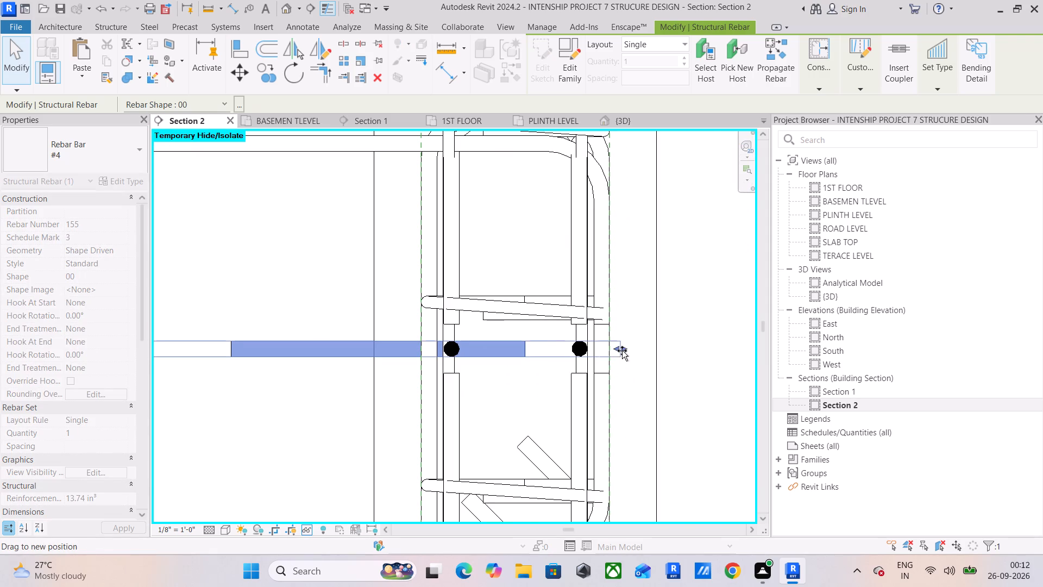
left_click_drag(622, 351, 605, 352)
middle_click_drag(296, 379, 392, 379)
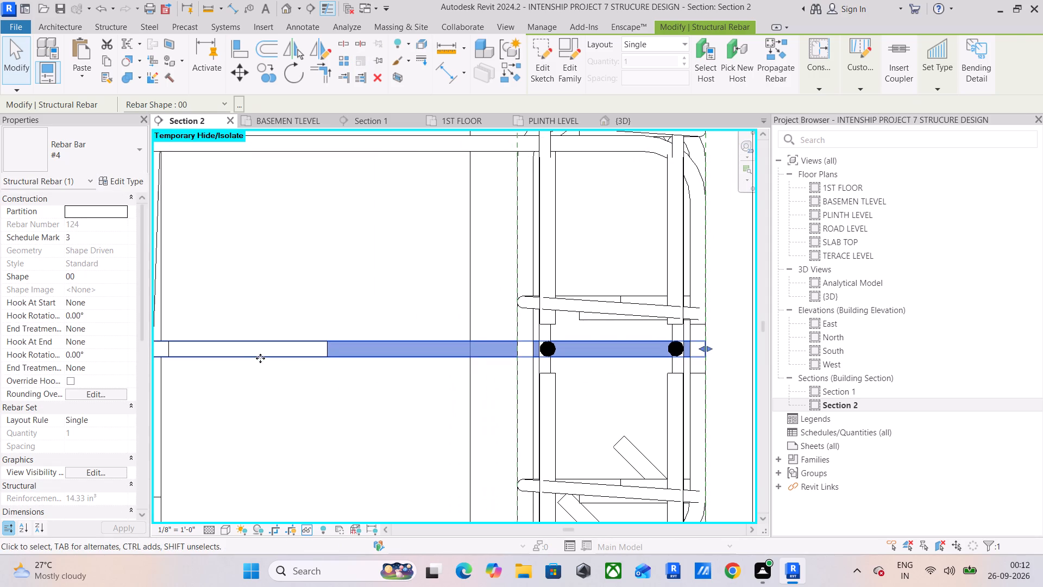
left_click(258, 354)
left_click(321, 413)
left_click(322, 358)
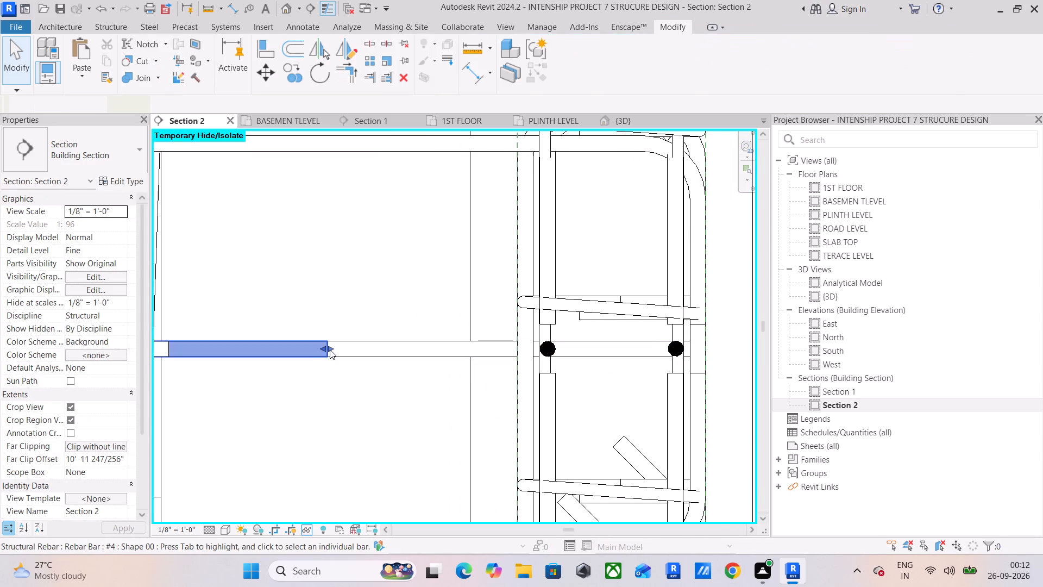
left_click_drag(330, 348, 704, 374)
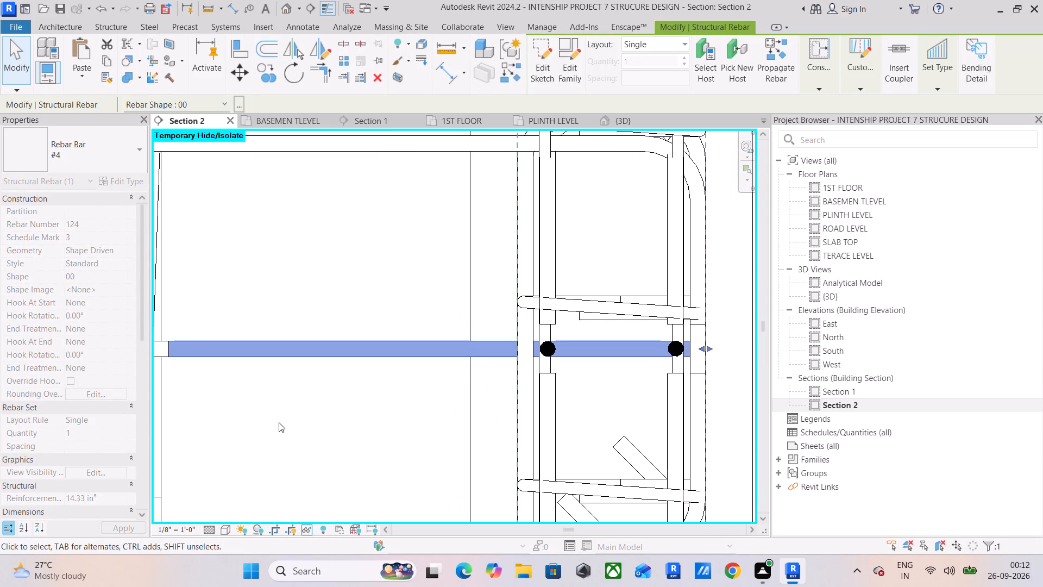
left_click(279, 422)
Extend the remaining two mid-depth #4 Shape 00 bars to the supporting beam's far cover line.
scroll(243, 408, "down", 4)
middle_click_drag(243, 408, 456, 419)
left_click(411, 388)
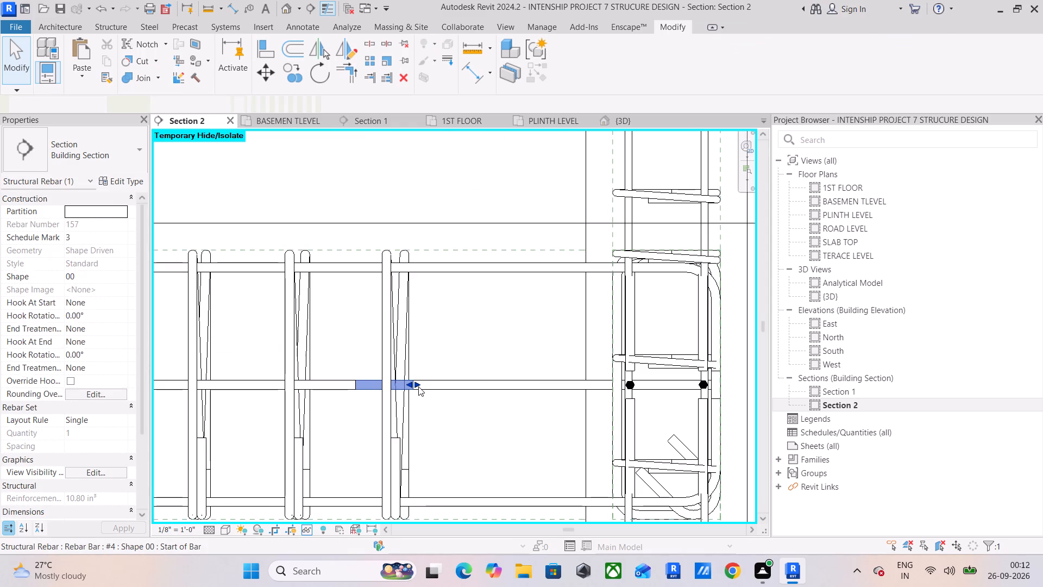
left_click_drag(418, 384, 720, 395)
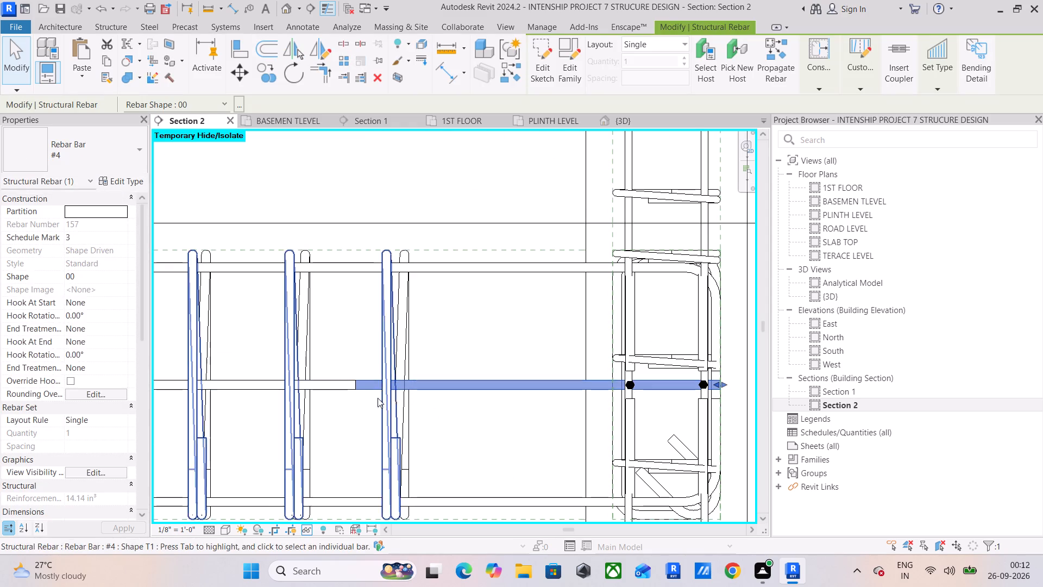
left_click(347, 417)
left_click(337, 385)
left_click_drag(362, 384, 535, 386)
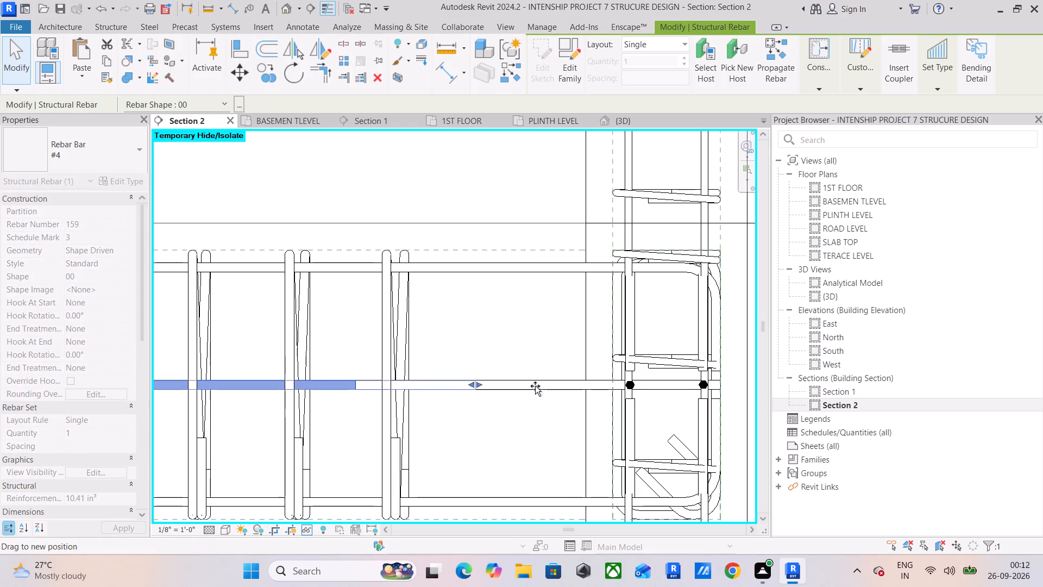
left_click_drag(535, 386, 718, 409)
left_click(544, 432)
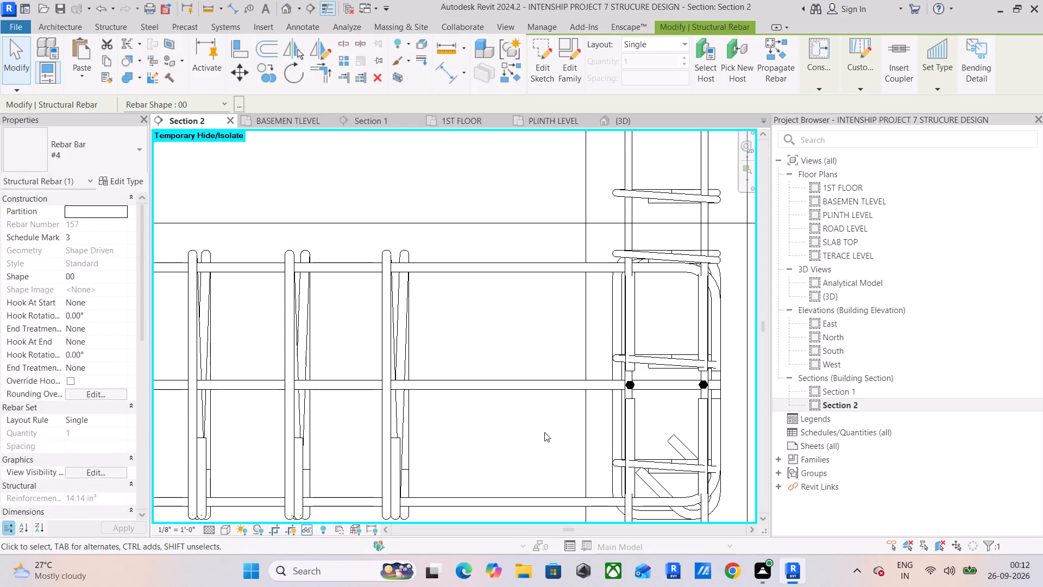
Stretch both #4 Shape T1 stirrup sets of the adjoining beam along the unreinforced length, up to near the supporting column's face.
left_click(396, 458)
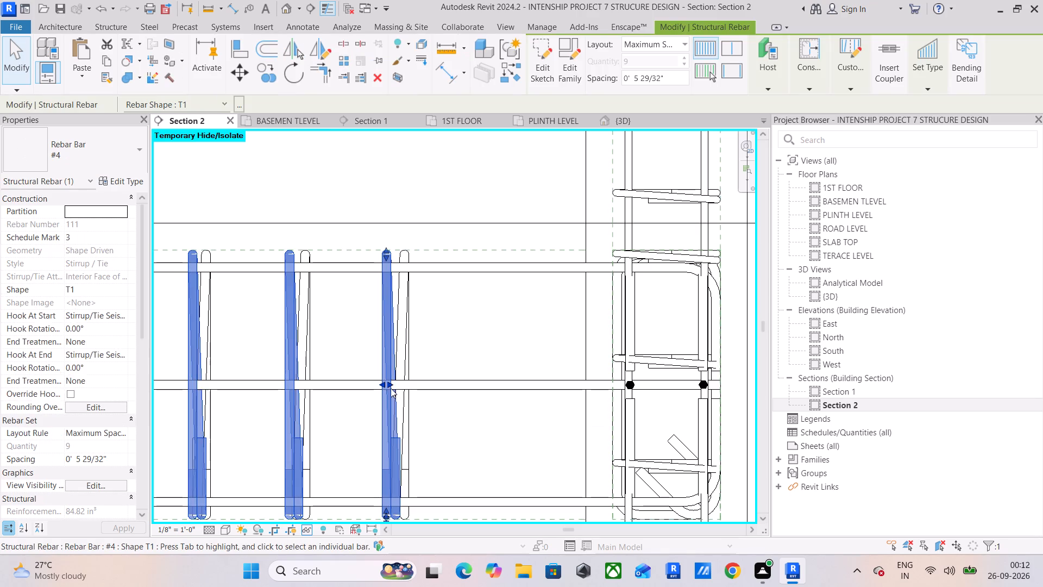
left_click_drag(390, 386, 573, 405)
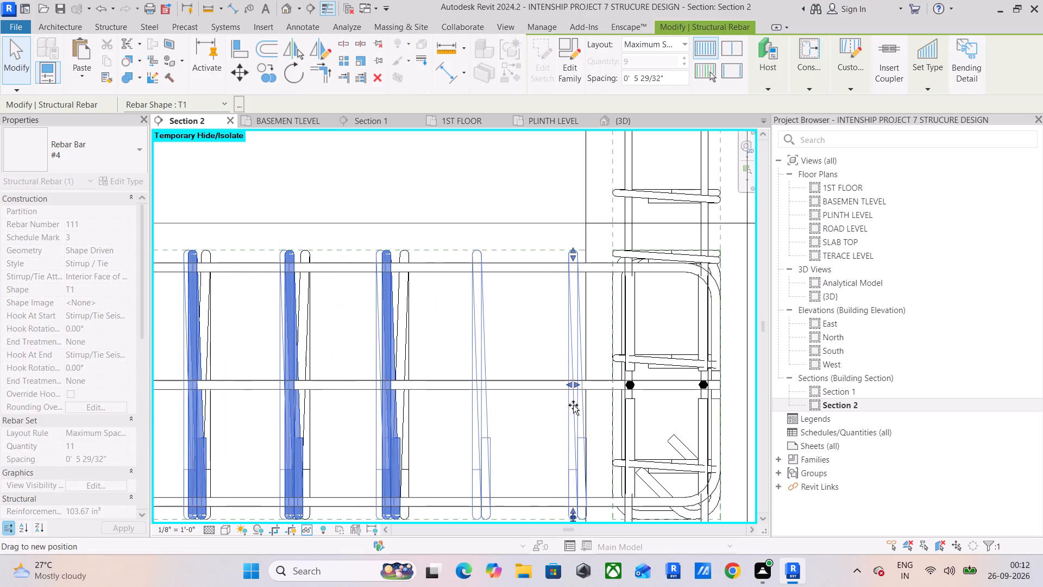
left_click_drag(573, 405, 565, 409)
left_click(403, 423)
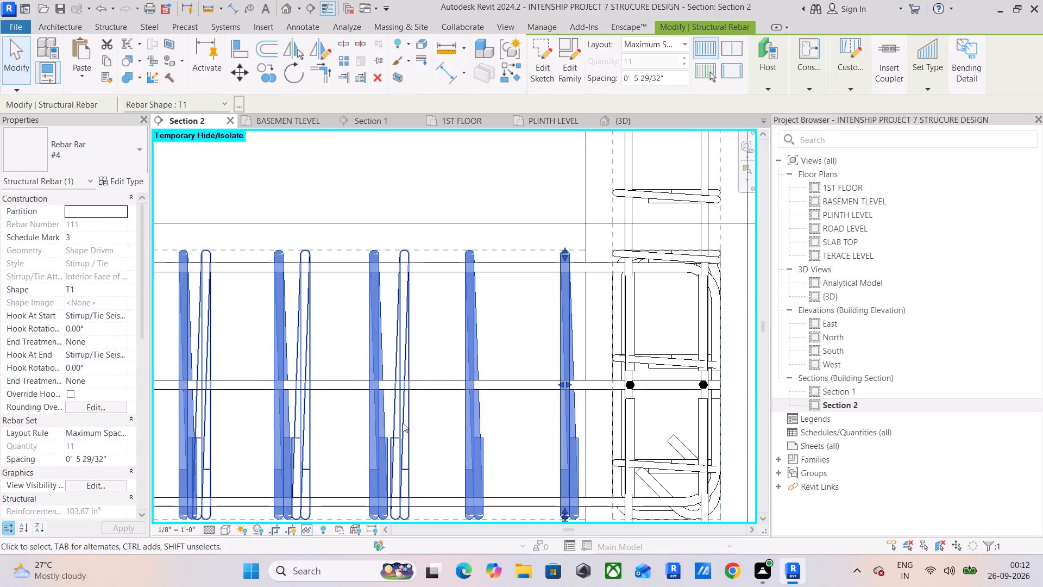
left_click_drag(405, 388, 576, 402)
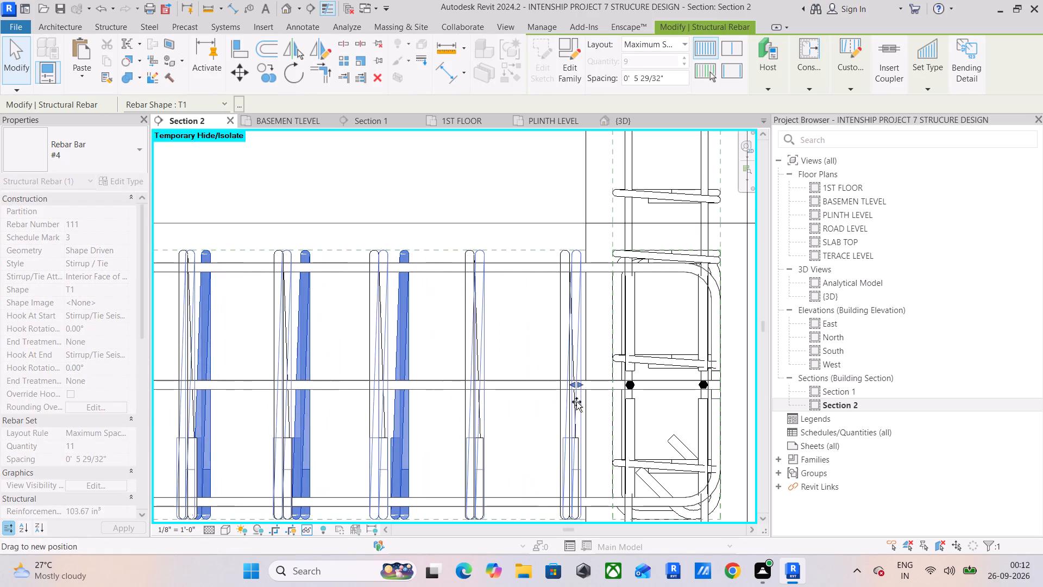
left_click_drag(576, 402, 577, 402)
scroll(569, 406, "down", 11)
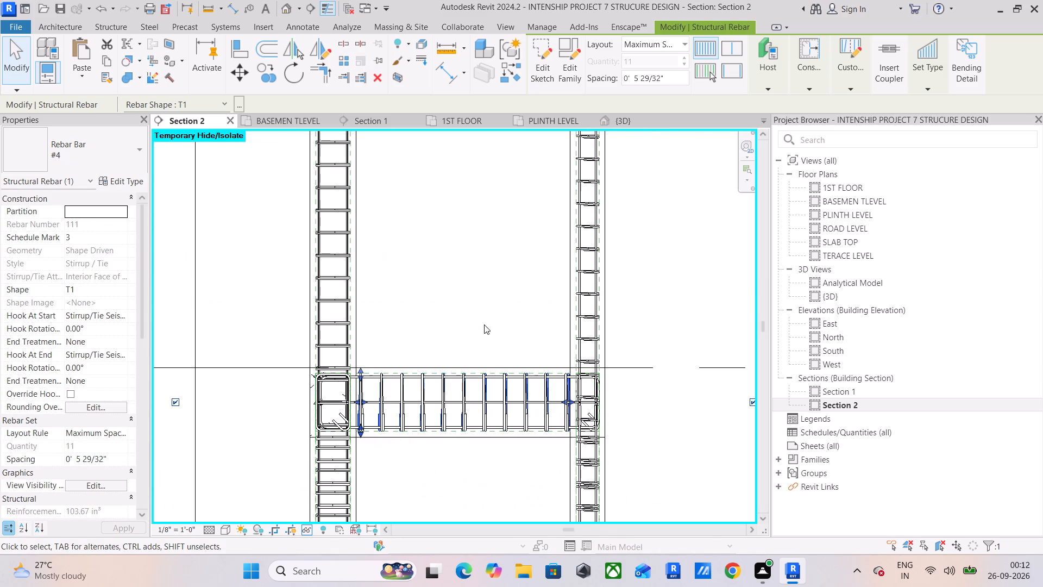
scroll(272, 366, "up", 5)
scroll(348, 414, "up", 5)
middle_click_drag(491, 426, 354, 330)
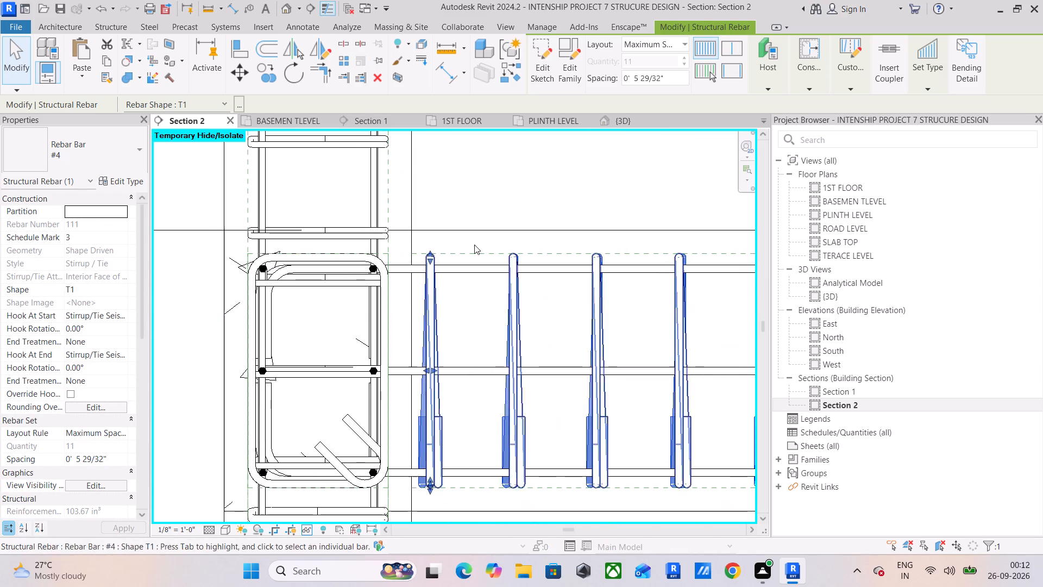
left_click(541, 156)
Examine the beam and column reinforcement at the other levels in Section 2 against the corrected beam.
scroll(557, 235, "down", 13)
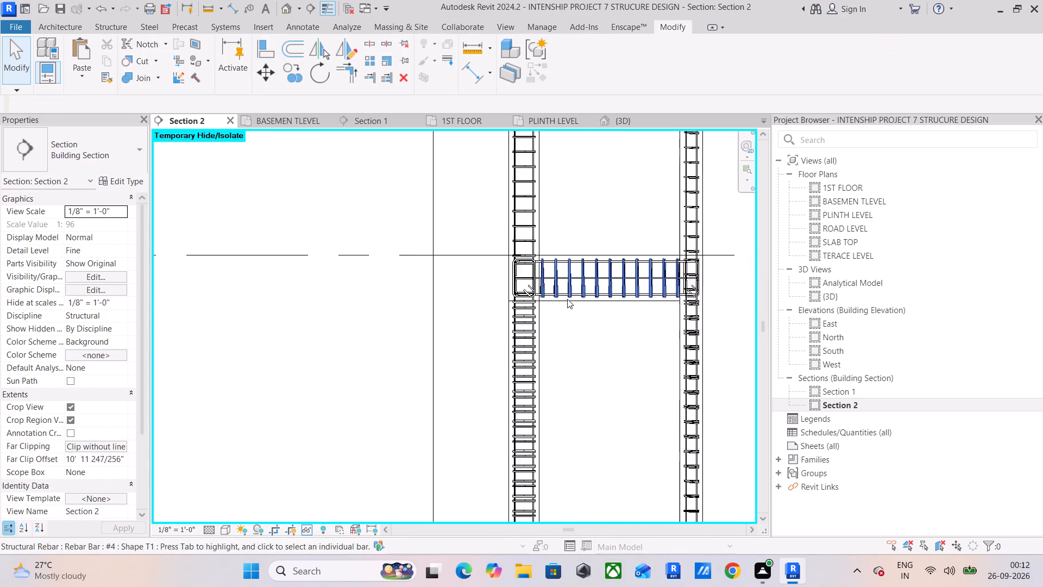
scroll(567, 299, "down", 3)
middle_click_drag(553, 352, 453, 142)
scroll(543, 260, "up", 11)
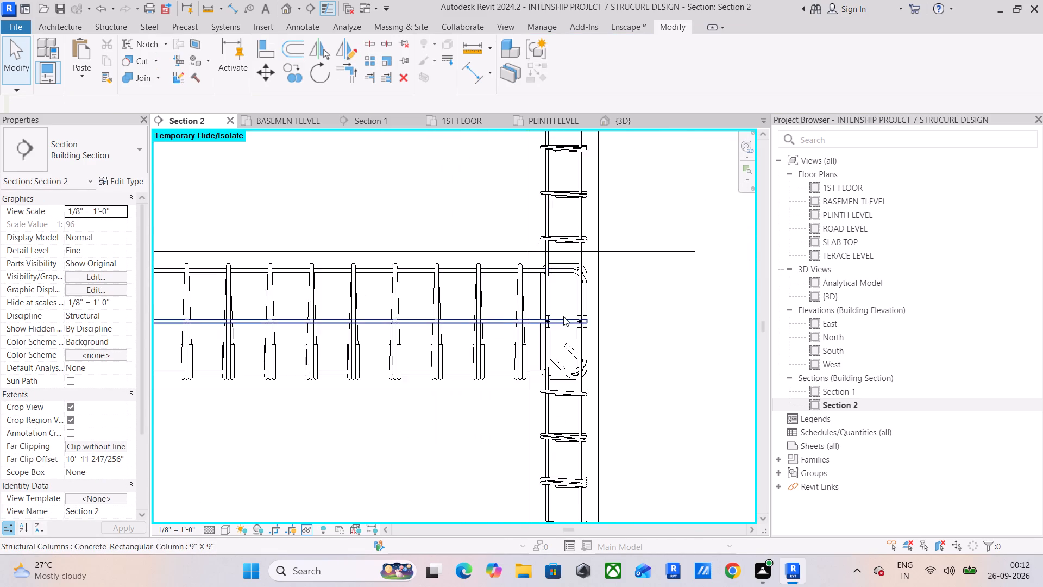
scroll(563, 316, "up", 5)
scroll(563, 316, "down", 17)
scroll(542, 302, "down", 4)
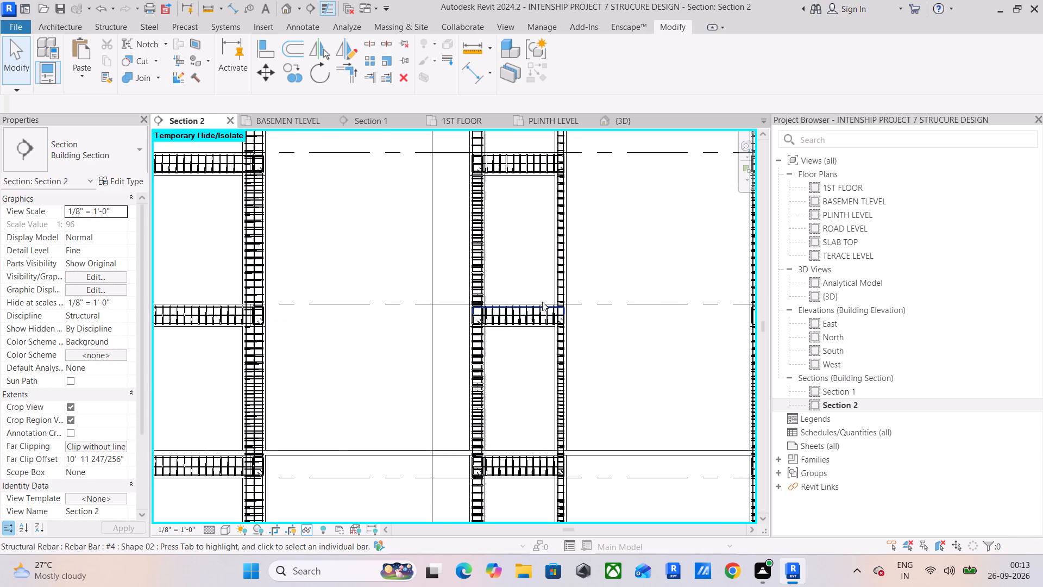
scroll(542, 302, "down", 1)
middle_click_drag(550, 279, 521, 359)
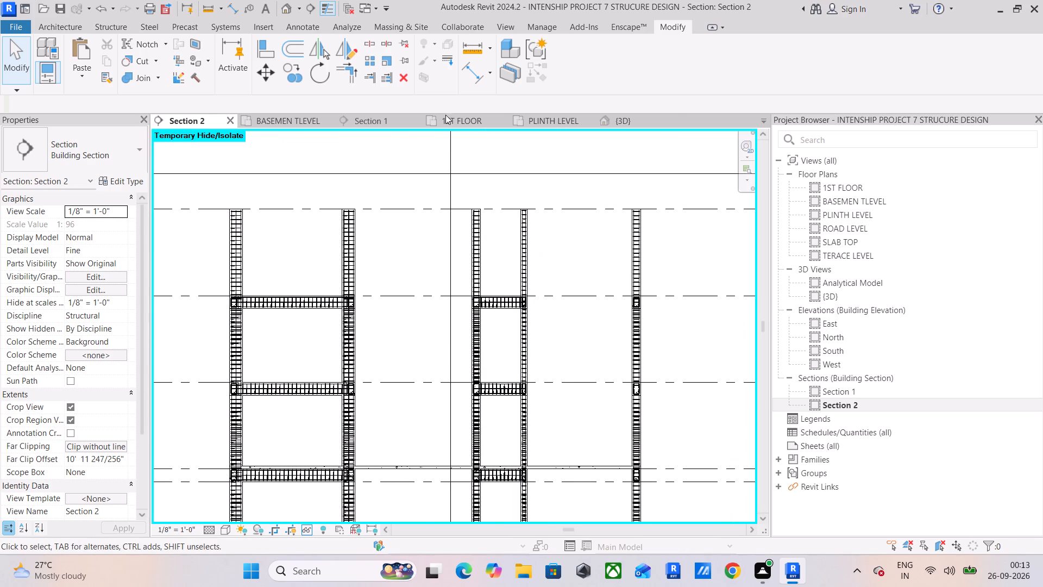
In the {3D} view, select the whole structure and review its element categories in the Filter without changing the selection.
left_click(642, 116)
scroll(539, 277, "down", 12)
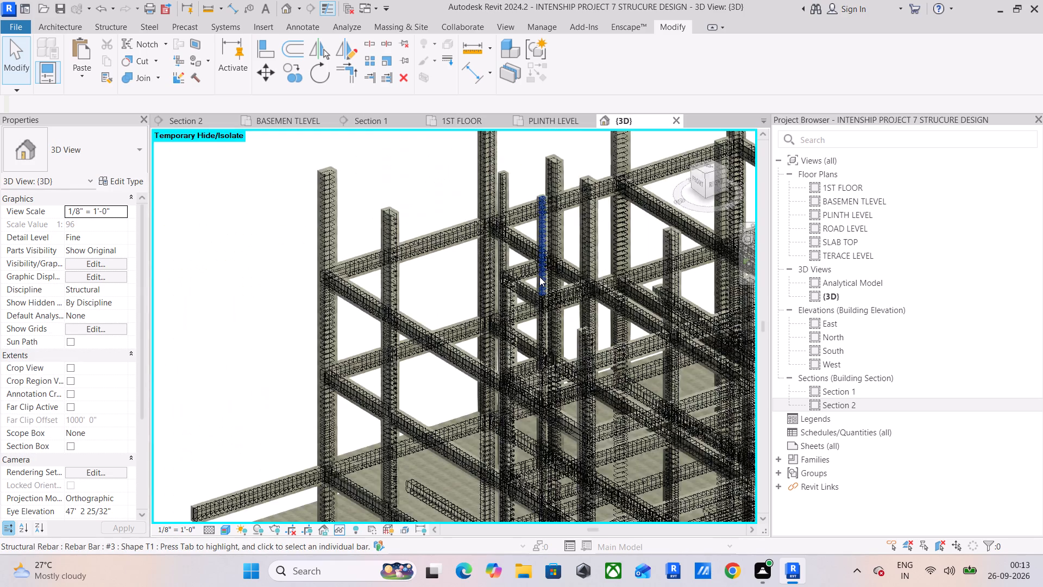
scroll(539, 277, "down", 11)
middle_click_drag(554, 279, 482, 262)
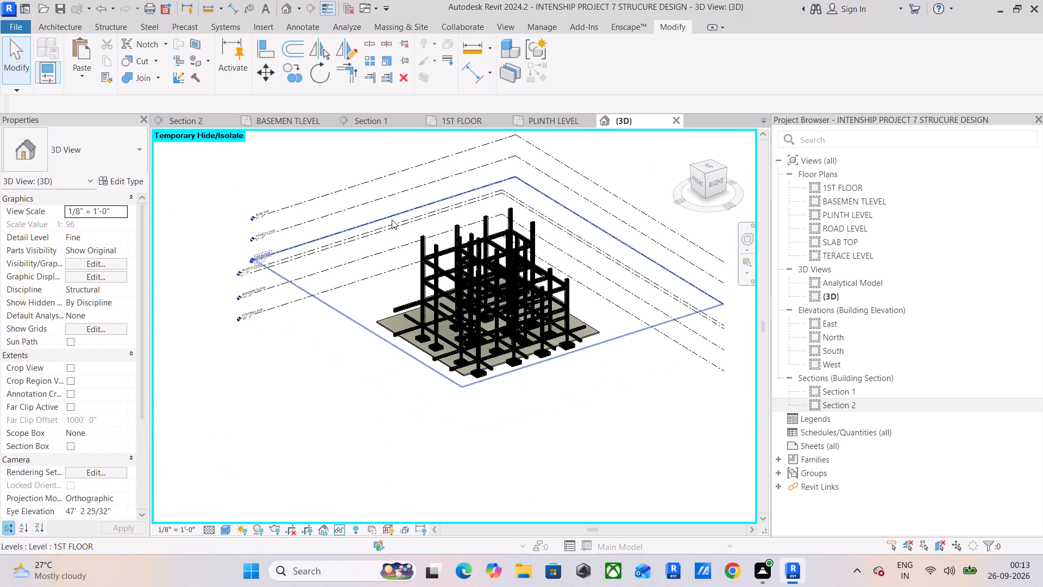
left_click_drag(375, 208, 690, 450)
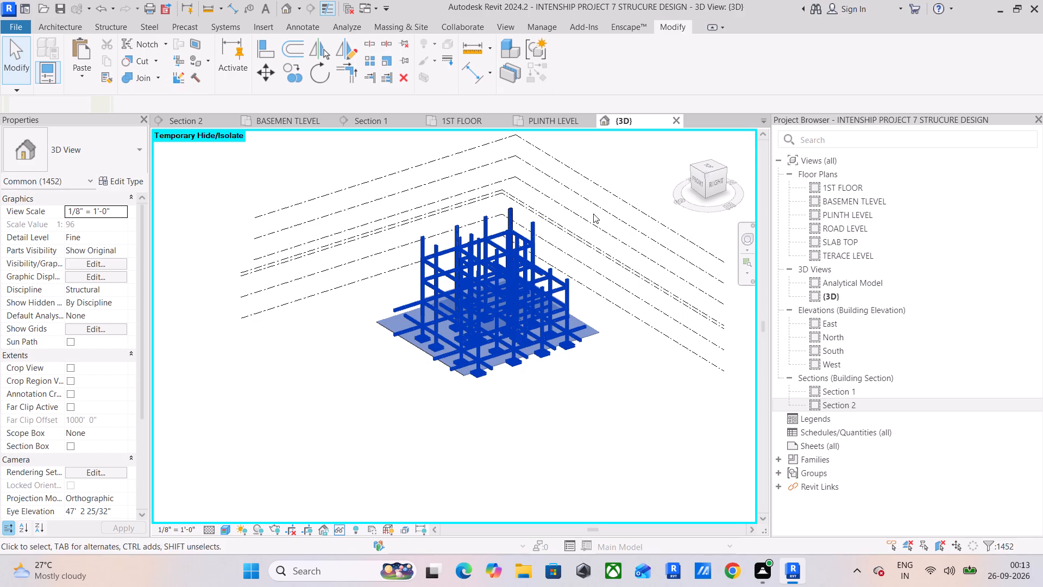
left_click(570, 74)
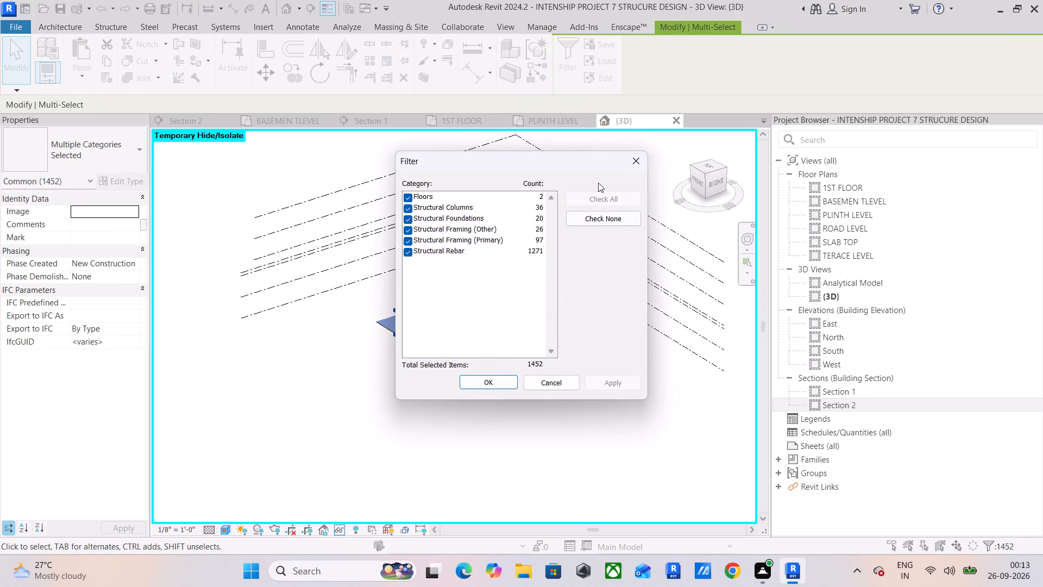
left_click(632, 161)
left_click(352, 409)
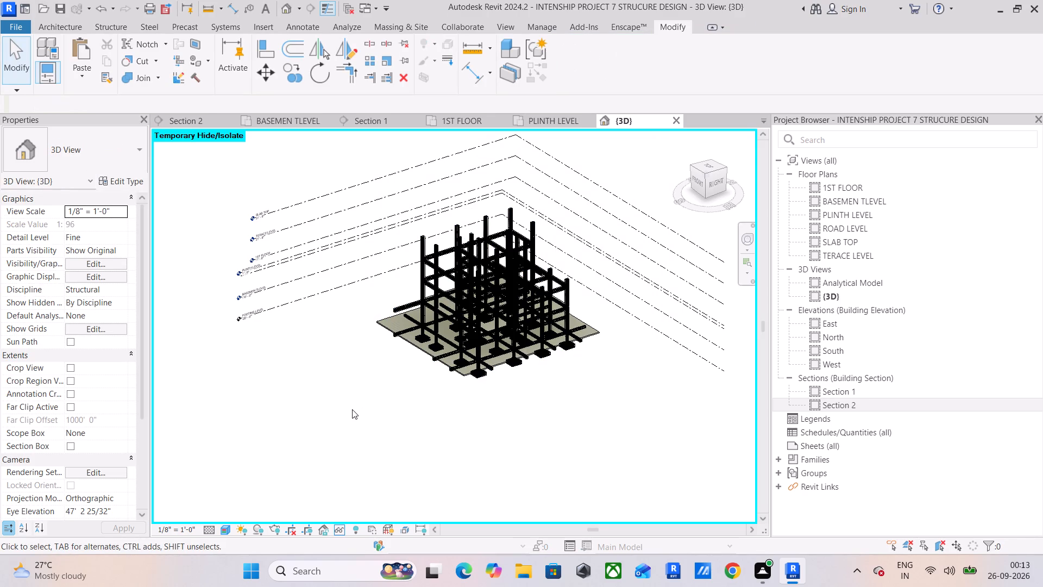
Examine the whole structure's beams, columns and reinforcement in the {3D} view from the front, right and back sides.
scroll(531, 327, "up", 7)
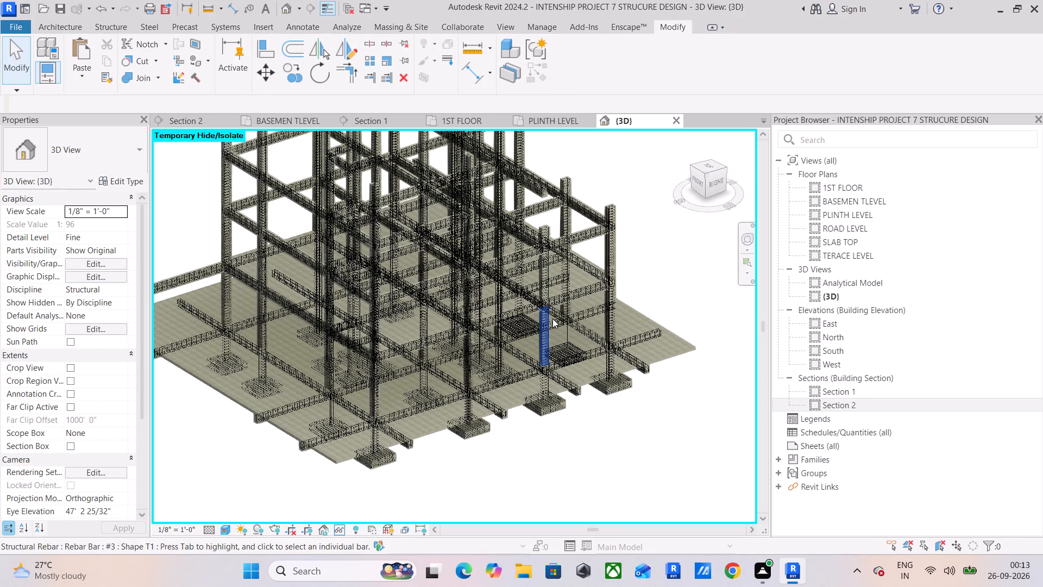
middle_click_drag(554, 225, 520, 185, "shift")
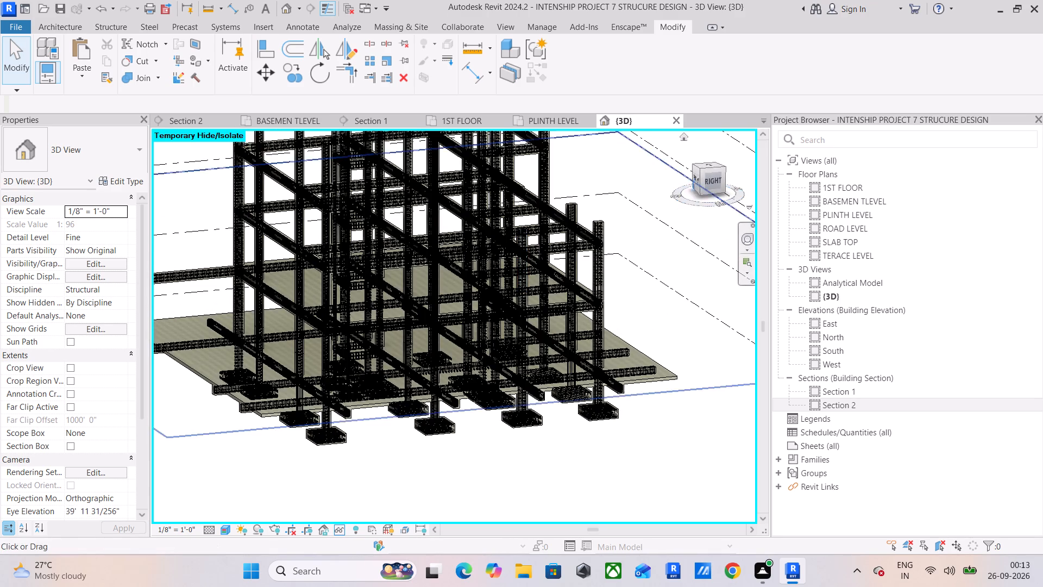
left_click(695, 176)
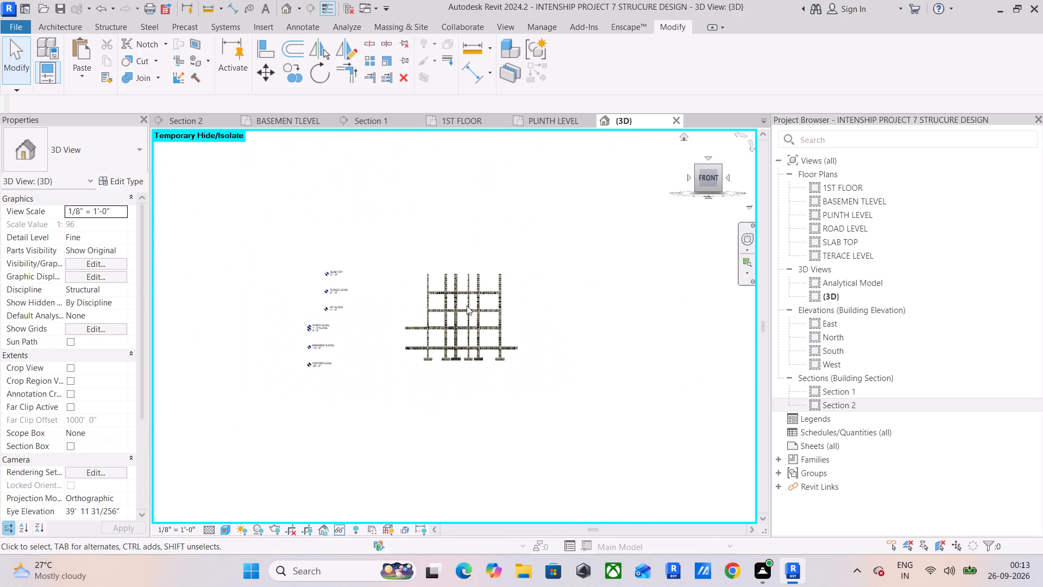
scroll(448, 307, "up", 9)
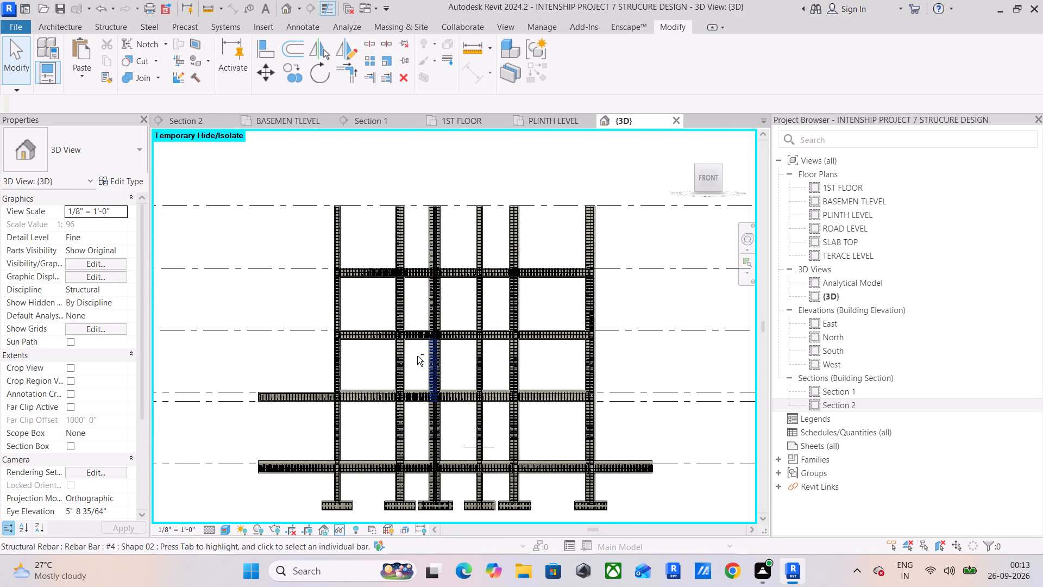
middle_click_drag(423, 358, 309, 407, "shift")
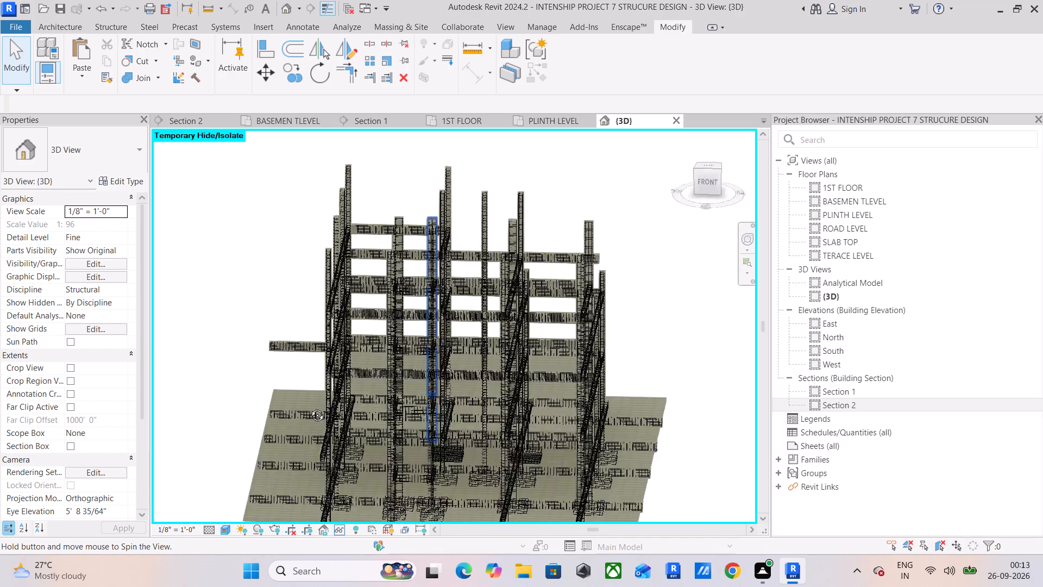
middle_click_drag(309, 407, 239, 390, "shift")
left_click(712, 179)
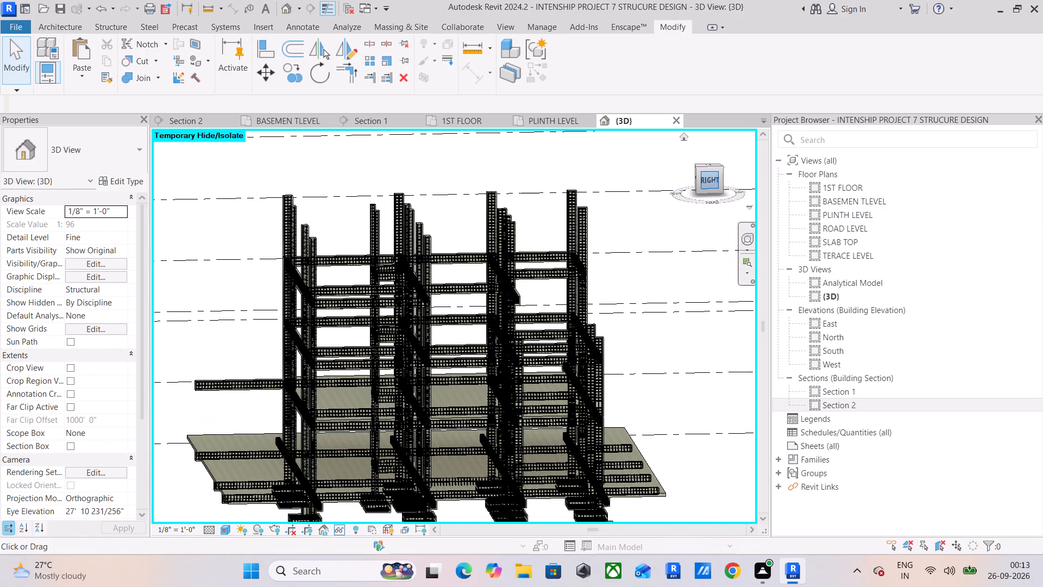
scroll(444, 351, "up", 5)
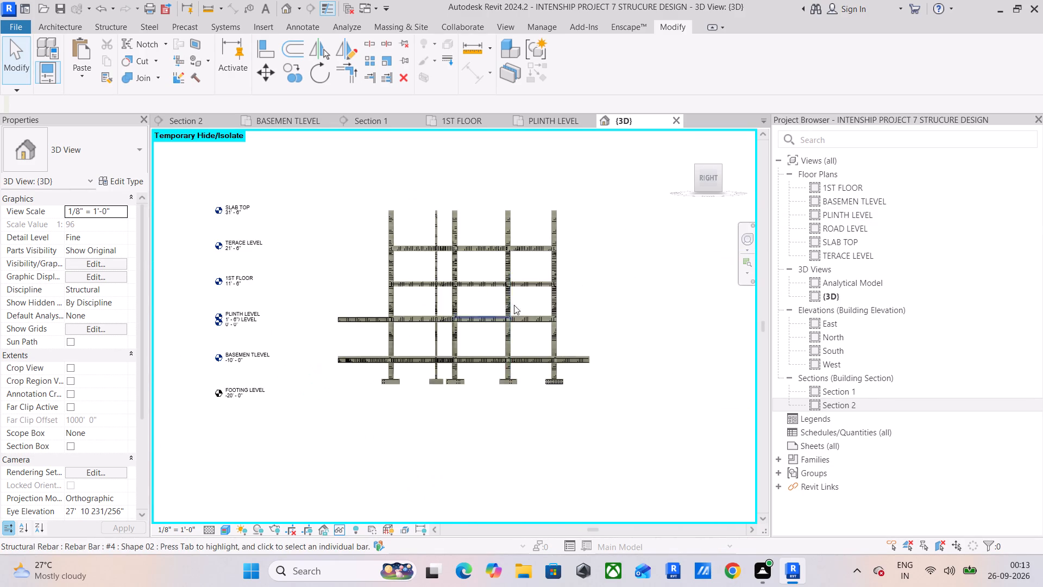
scroll(489, 292, "up", 4)
scroll(548, 269, "up", 1)
middle_click_drag(548, 269, 486, 365)
middle_click_drag(484, 368, 498, 383, "shift")
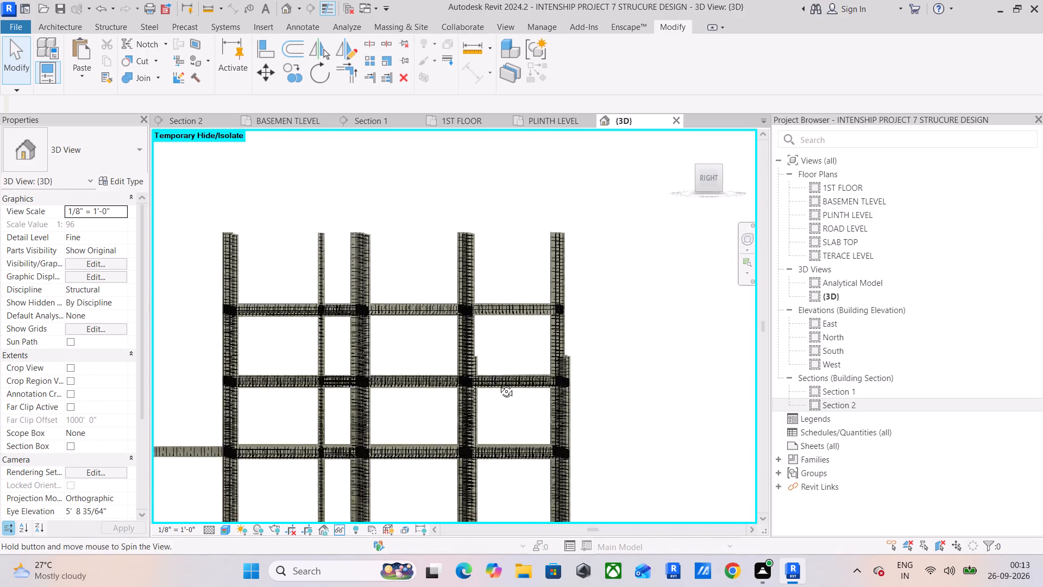
middle_click_drag(498, 383, 498, 401, "shift")
middle_click_drag(535, 399, 483, 414)
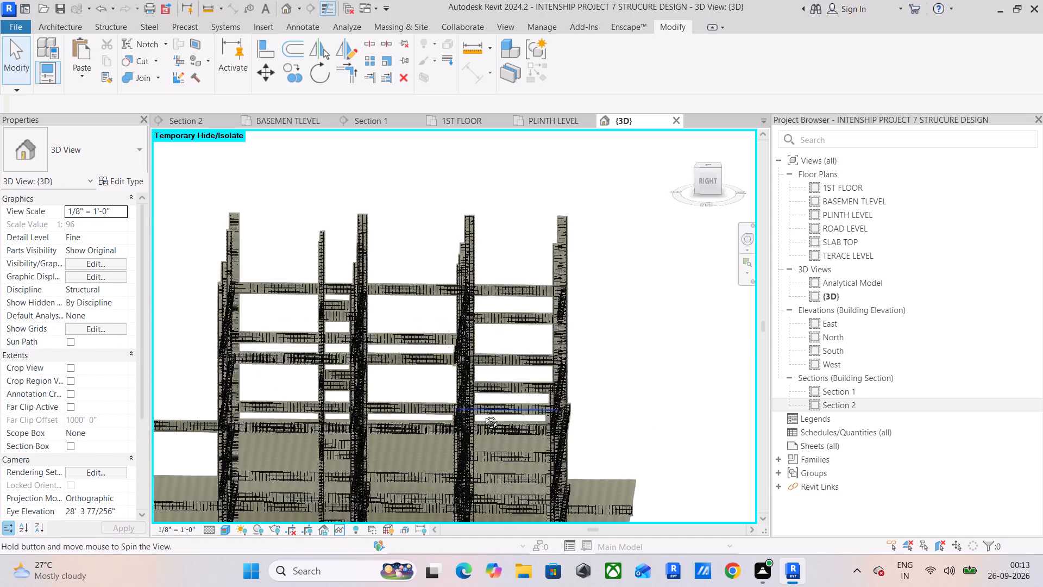
middle_click_drag(483, 414, 357, 429)
middle_click_drag(354, 431, 511, 333)
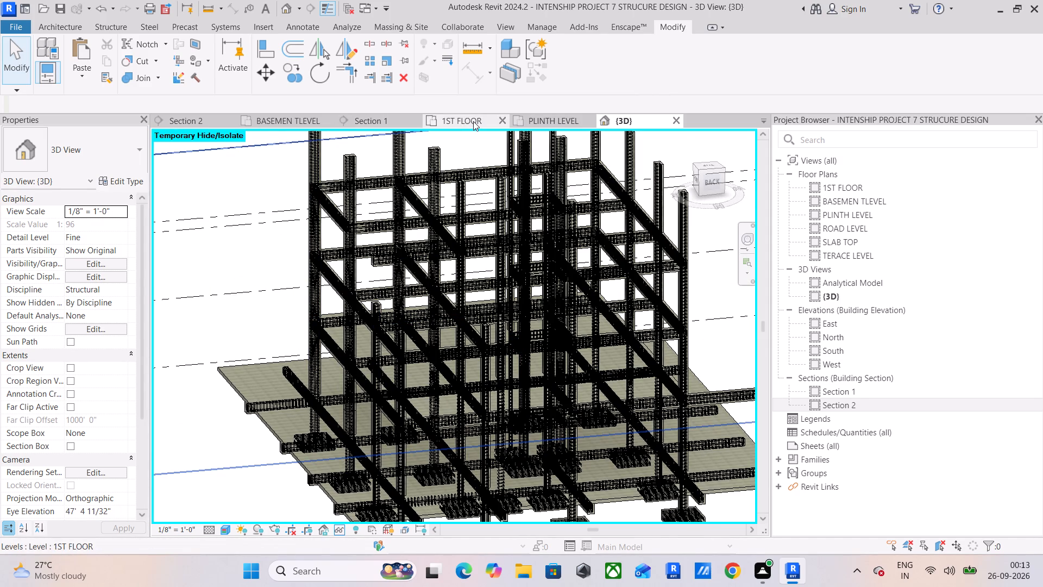
In the TERACE LEVEL plan, shorten the overhanging 12" X 18" beam's free end to the line crossing it, about 8'-5" from the column.
double_click(855, 253)
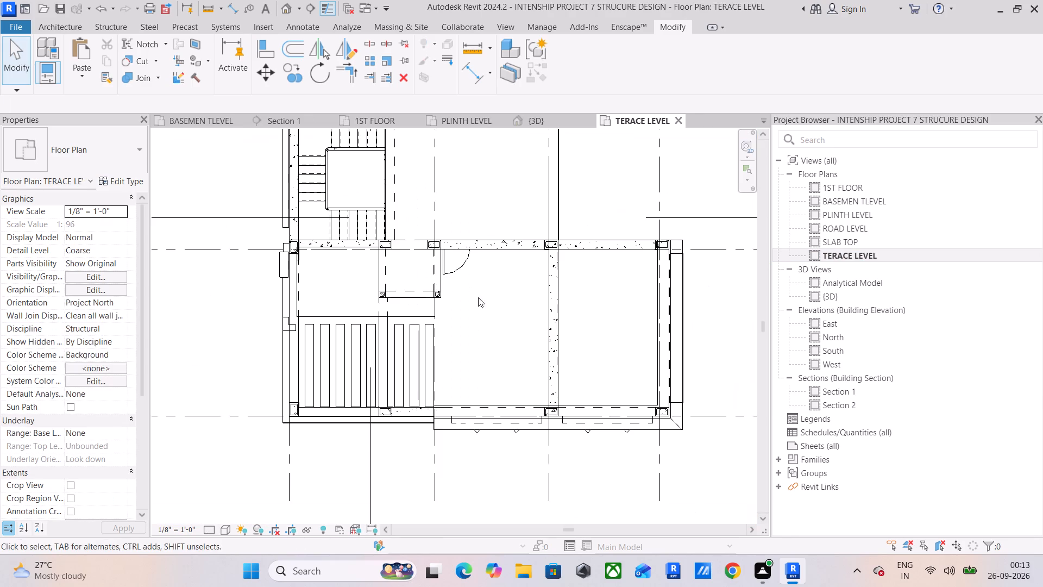
middle_click_drag(627, 334, 514, 431)
middle_click_drag(549, 240, 542, 367)
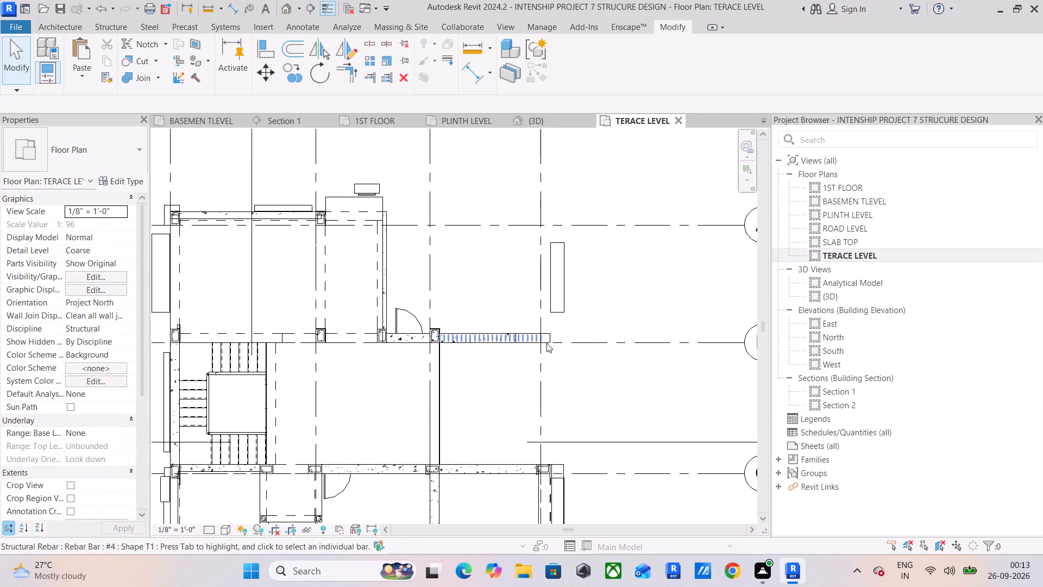
scroll(547, 343, "up", 2)
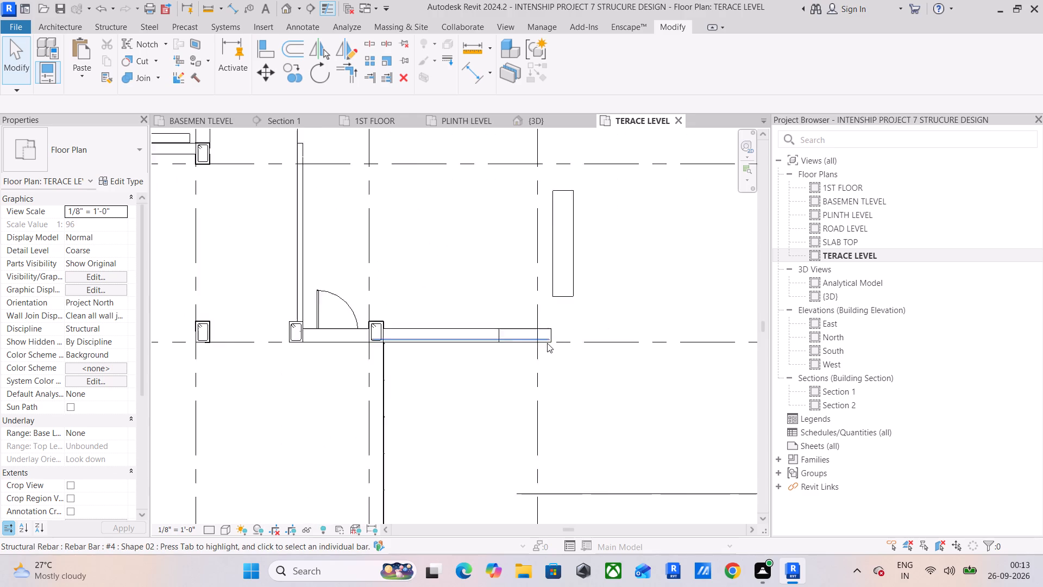
scroll(547, 343, "up", 7)
left_click(560, 342)
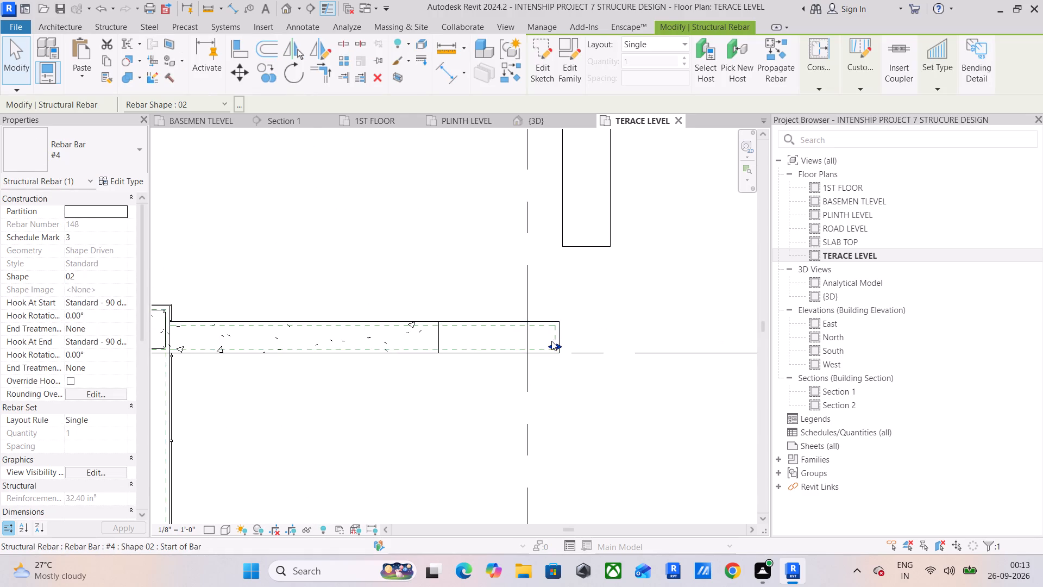
left_click(563, 332)
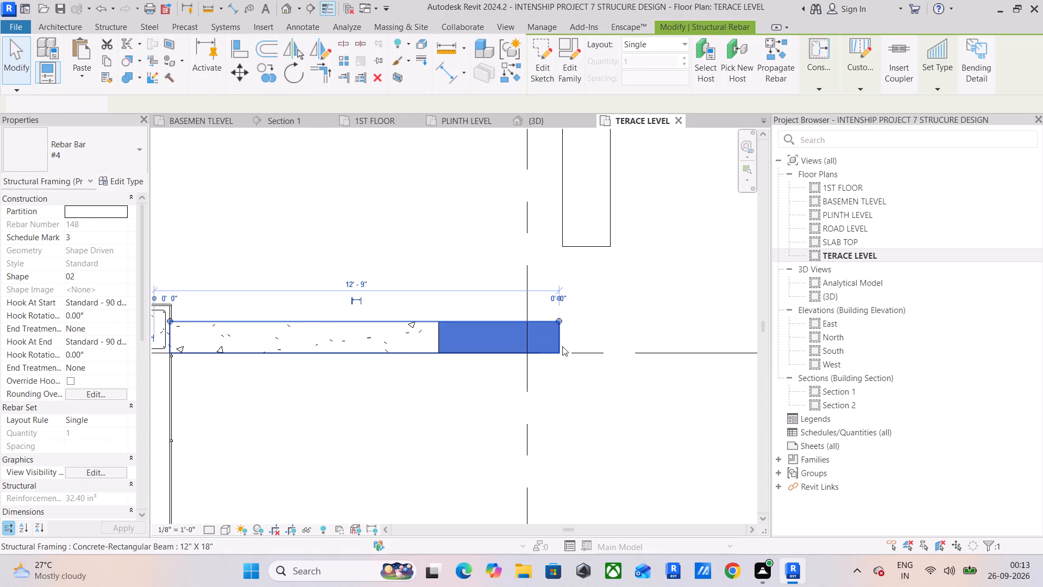
left_click_drag(559, 322, 439, 329)
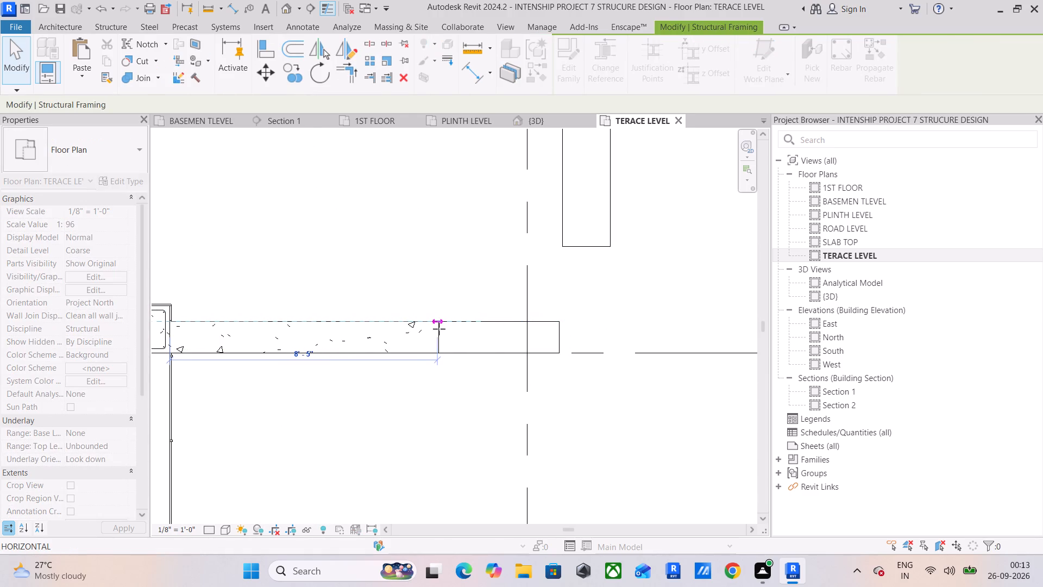
left_click_drag(439, 329, 438, 327)
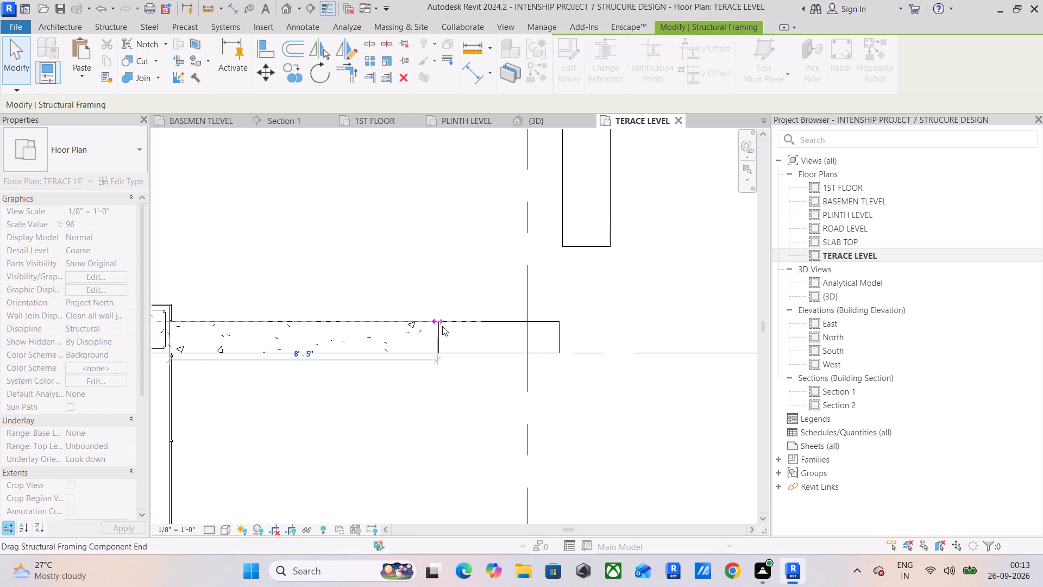
left_click(485, 292)
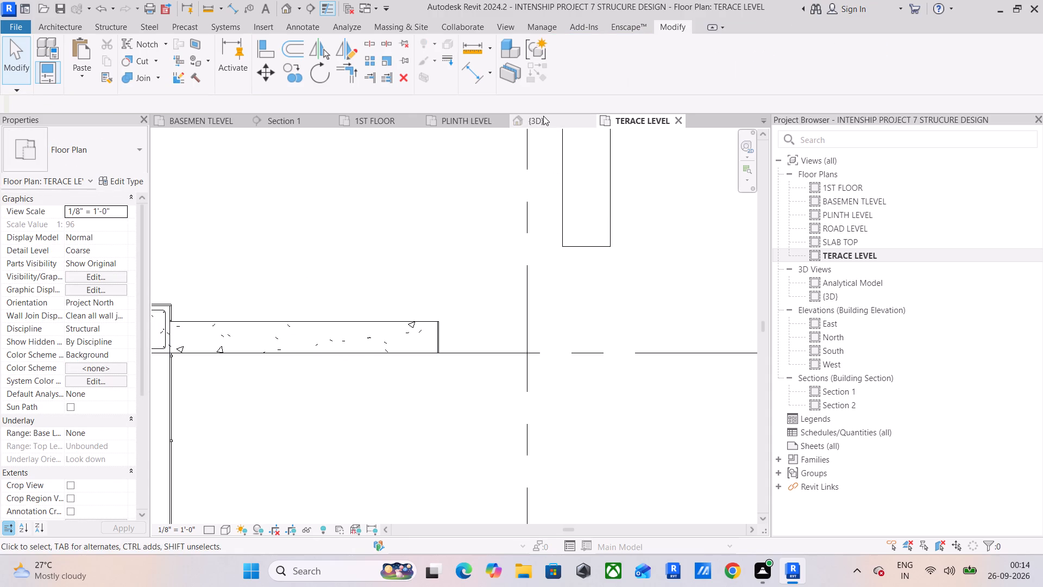
Examine the shortened terrace beam and the framing reinforcement at the other levels in the {3D} view.
left_click(543, 116)
scroll(590, 288, "down", 4)
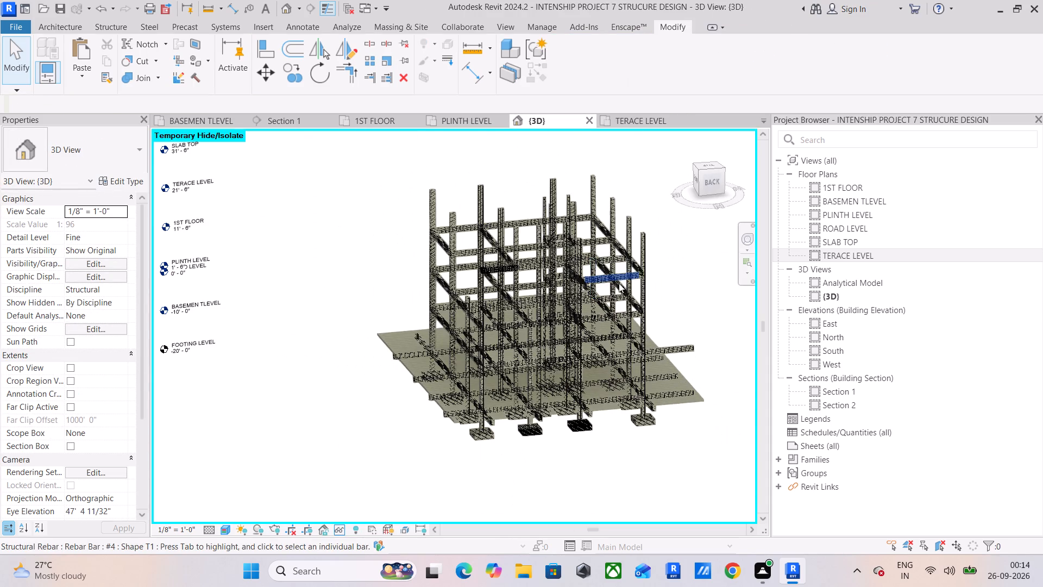
middle_click_drag(619, 281, 522, 322, "shift")
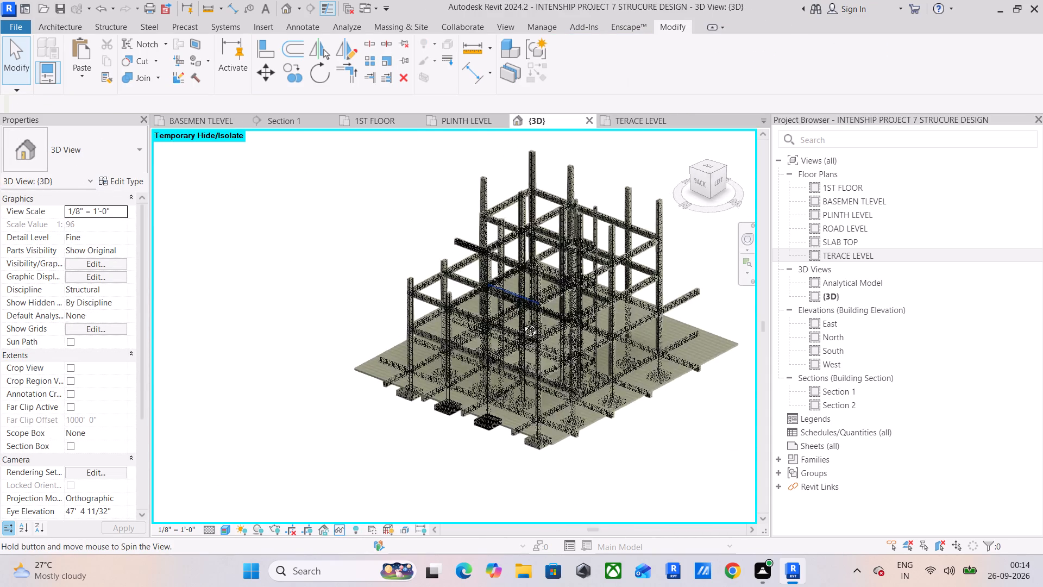
middle_click_drag(522, 322, 595, 311, "shift")
scroll(447, 282, "up", 9)
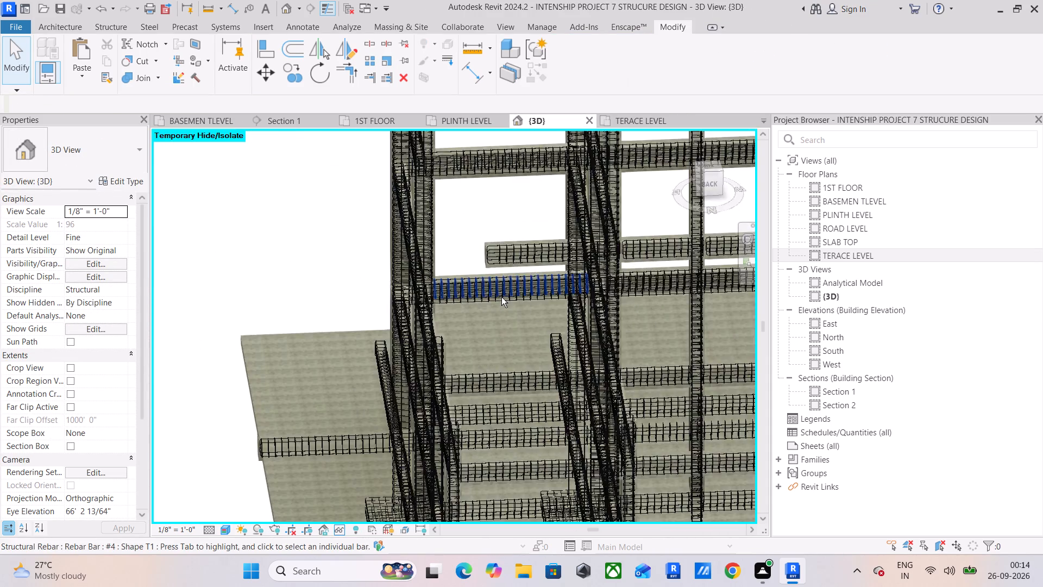
middle_click_drag(501, 297, 614, 285, "shift")
middle_click_drag(621, 285, 337, 232)
middle_click_drag(472, 277, 489, 285, "shift")
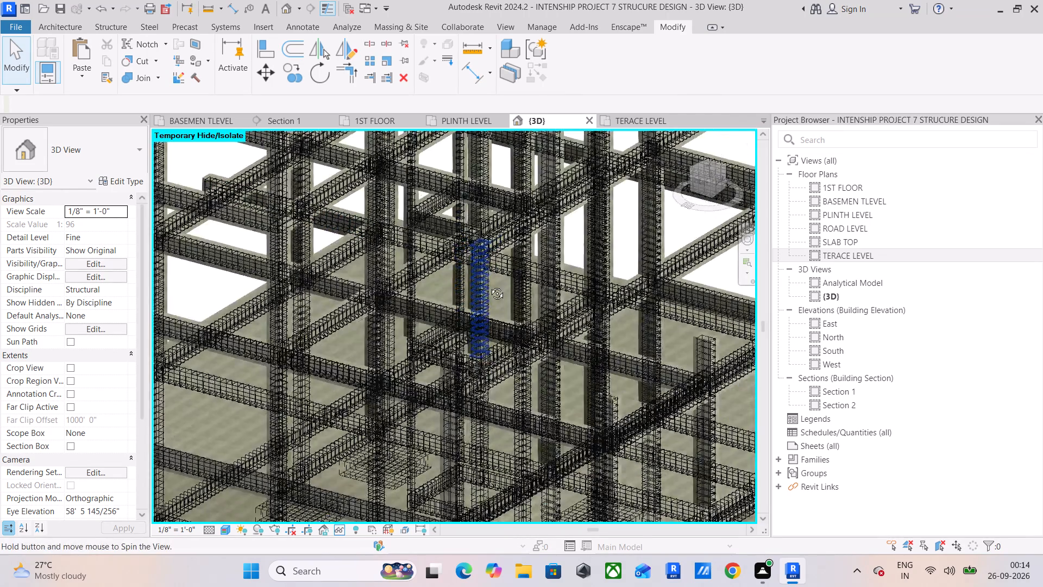
middle_click_drag(489, 285, 601, 253, "shift")
scroll(616, 233, "down", 5)
scroll(560, 280, "down", 5)
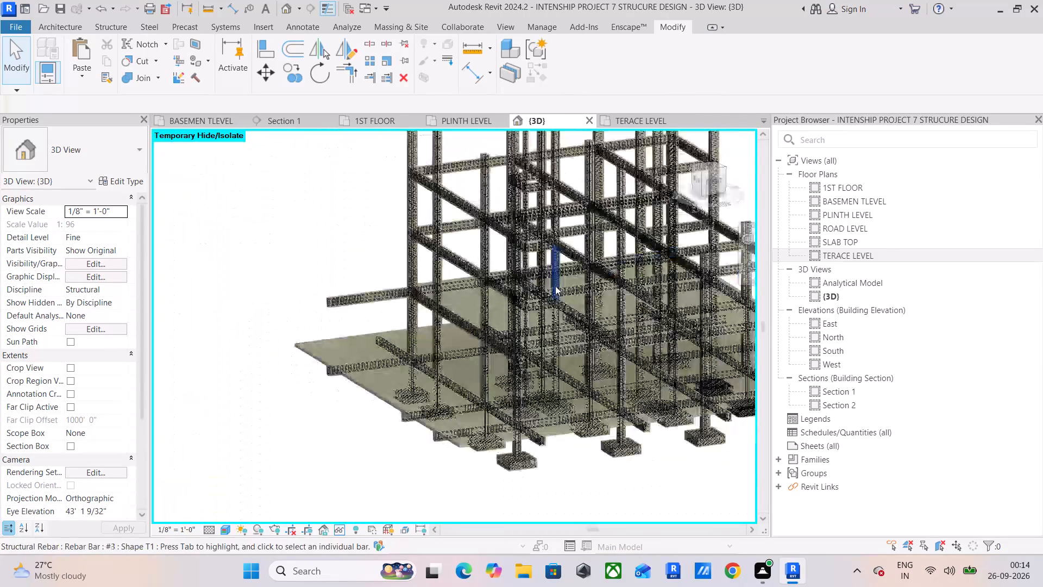
middle_click_drag(598, 285, 439, 315)
middle_click_drag(445, 328, 494, 313, "shift")
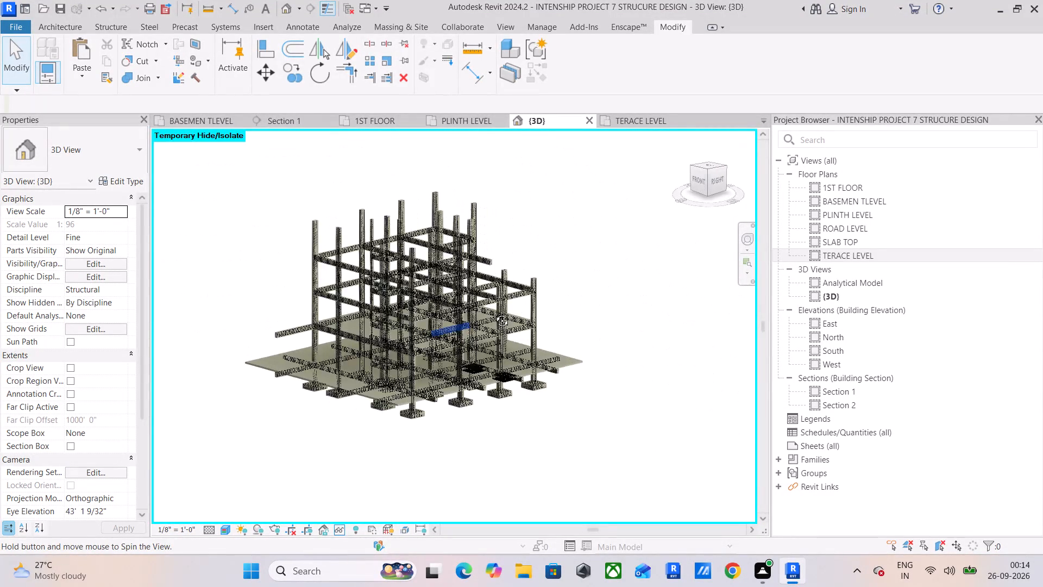
middle_click_drag(494, 313, 507, 286, "shift")
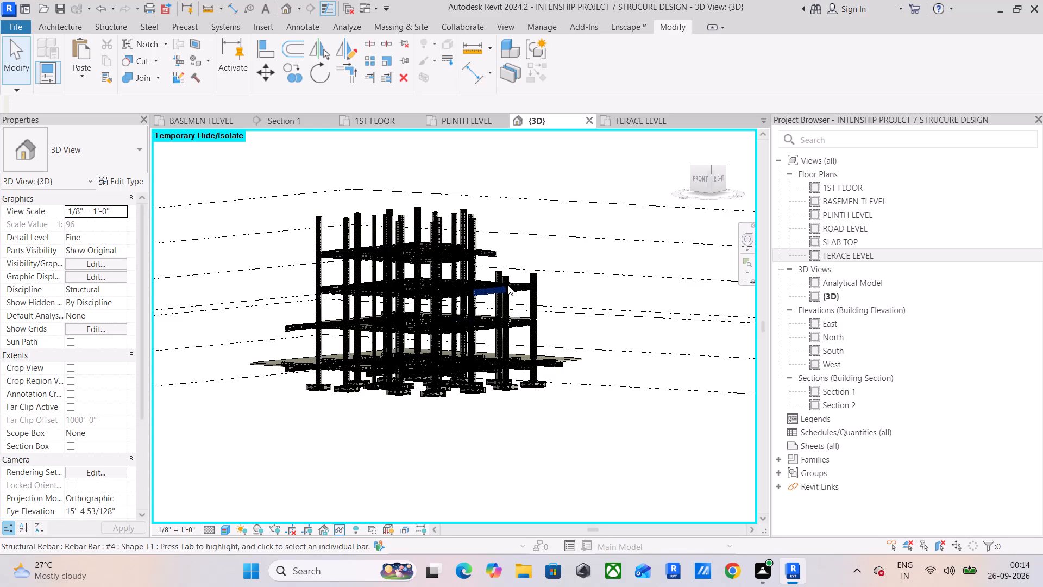
scroll(307, 318, "up", 7)
scroll(392, 339, "up", 5)
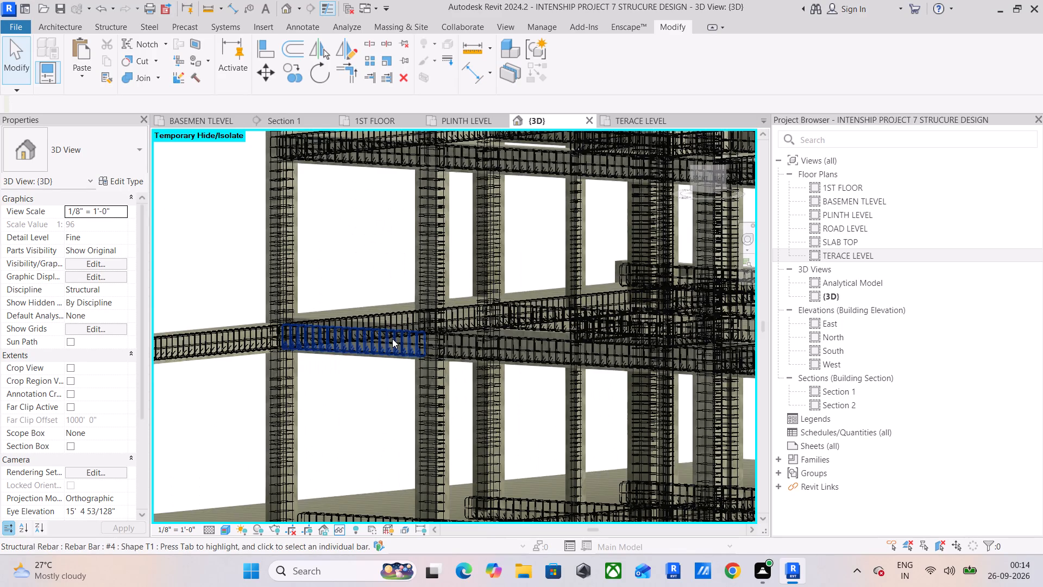
scroll(413, 431, "up", 1)
middle_click_drag(413, 431, 409, 297)
middle_click_drag(400, 308, 422, 360, "shift")
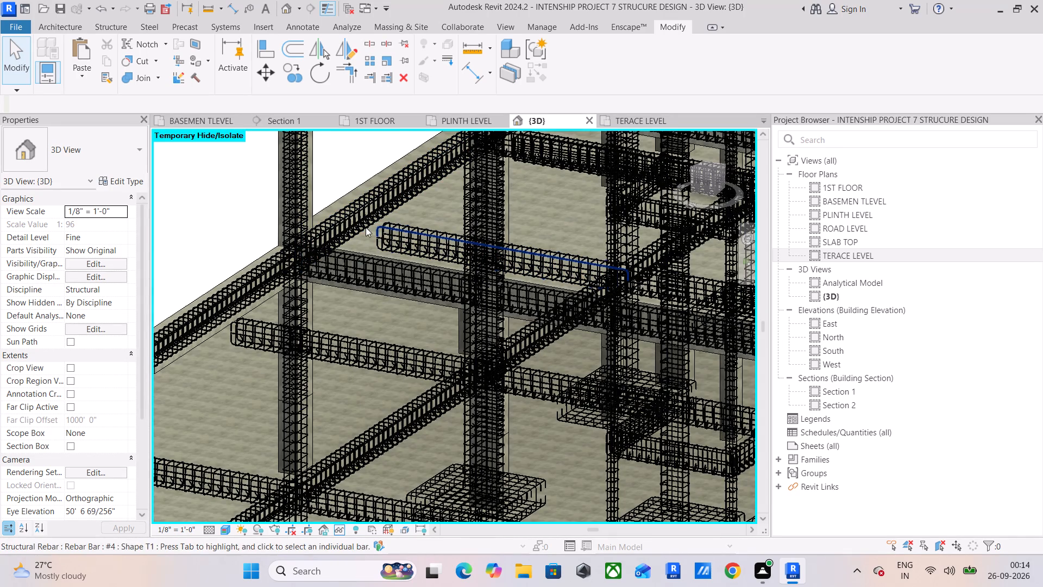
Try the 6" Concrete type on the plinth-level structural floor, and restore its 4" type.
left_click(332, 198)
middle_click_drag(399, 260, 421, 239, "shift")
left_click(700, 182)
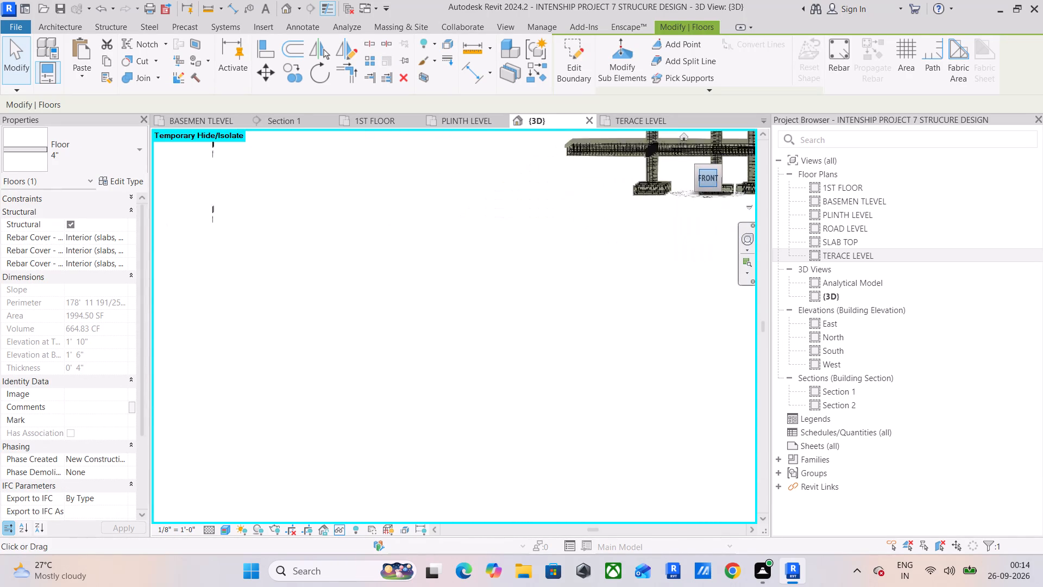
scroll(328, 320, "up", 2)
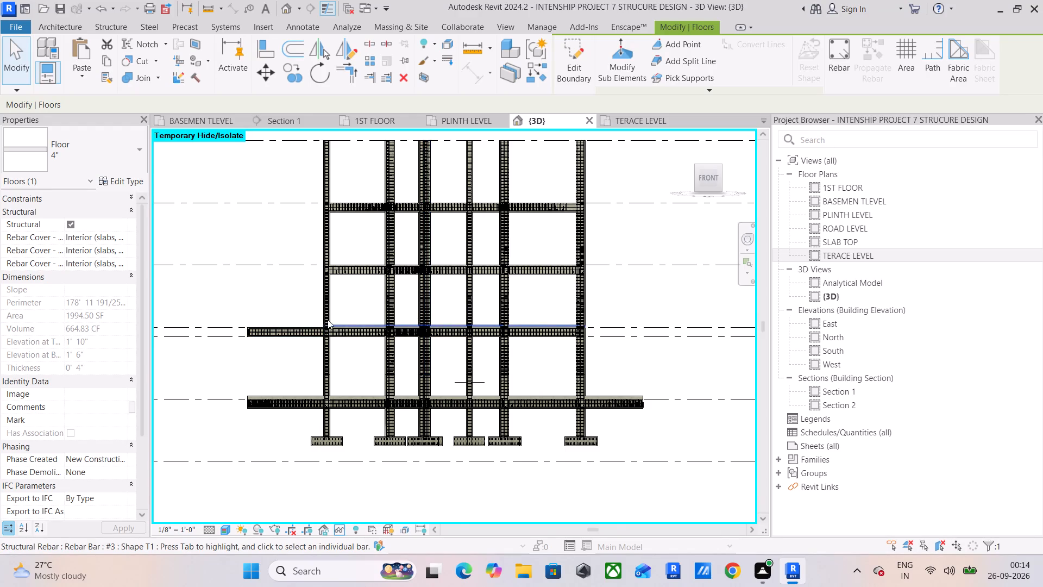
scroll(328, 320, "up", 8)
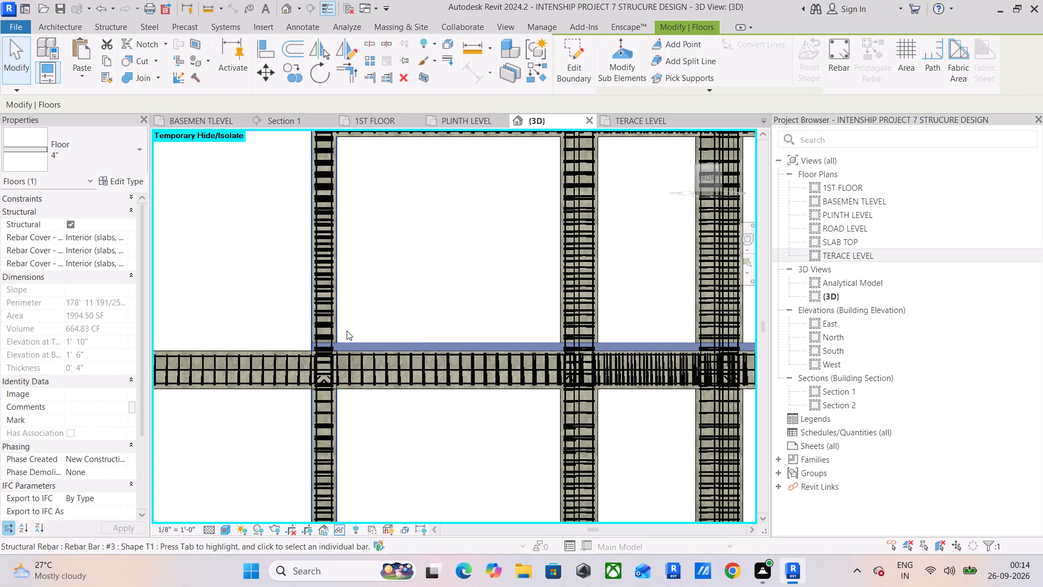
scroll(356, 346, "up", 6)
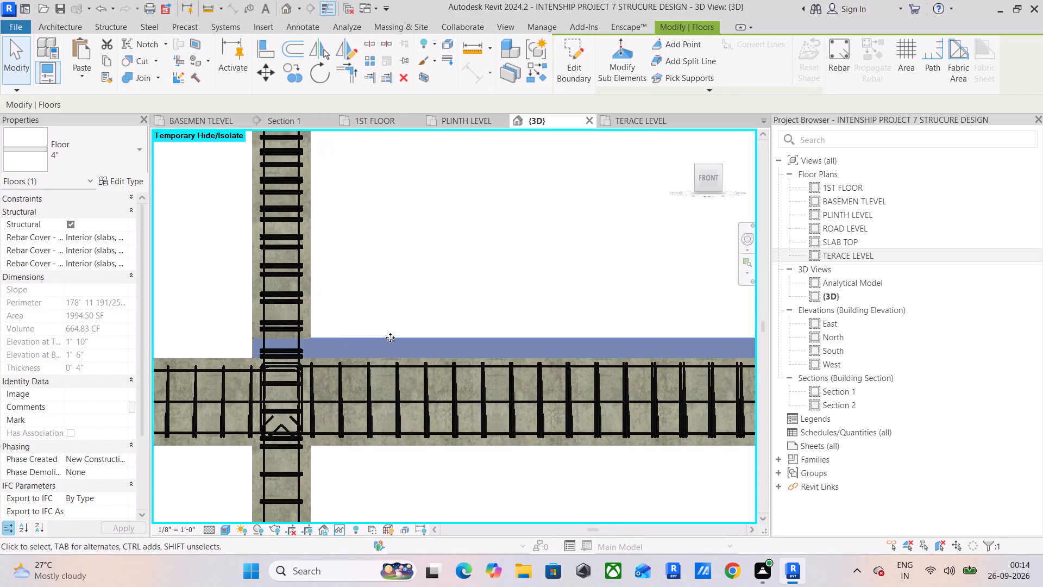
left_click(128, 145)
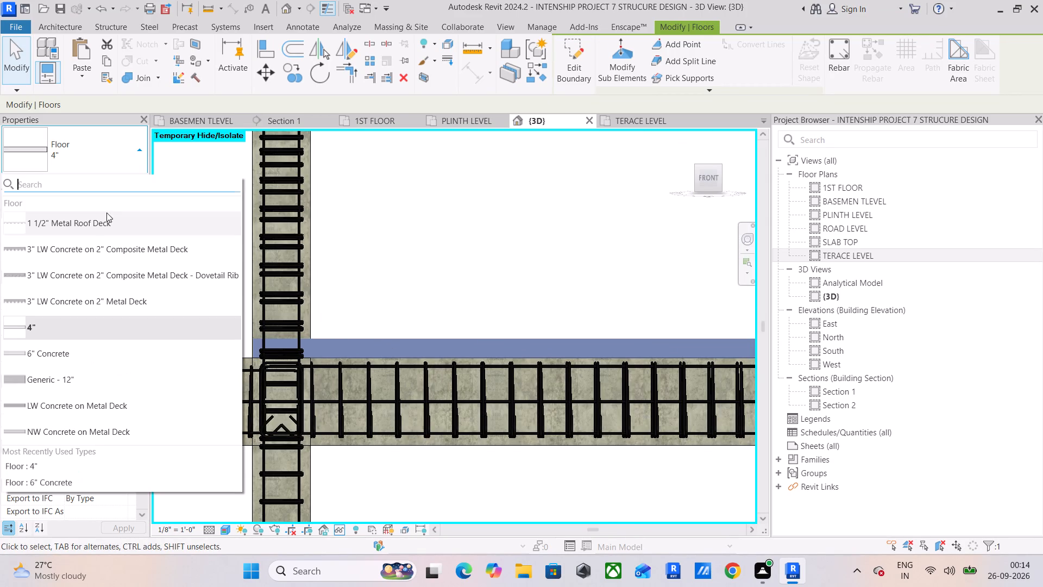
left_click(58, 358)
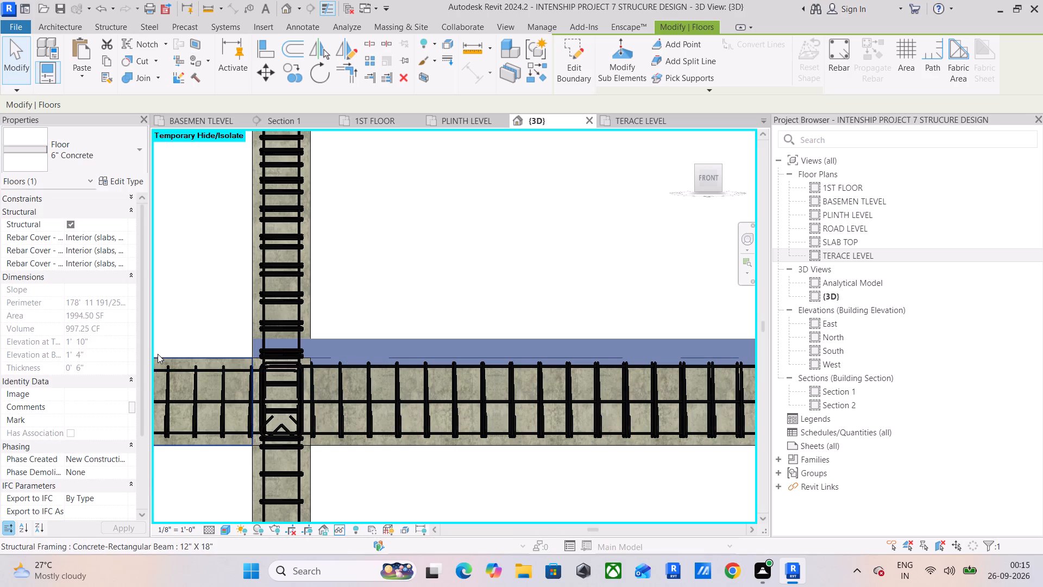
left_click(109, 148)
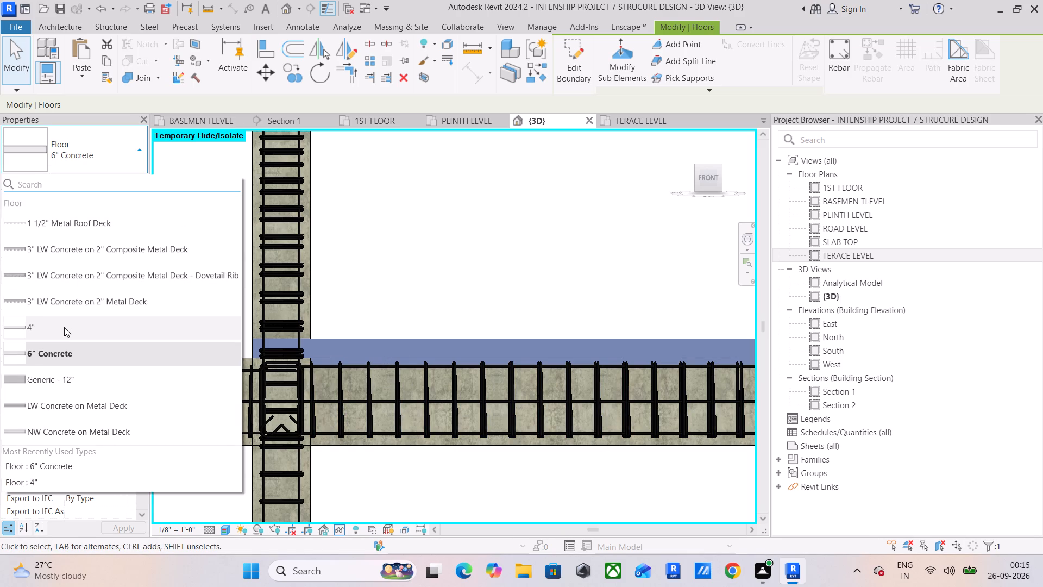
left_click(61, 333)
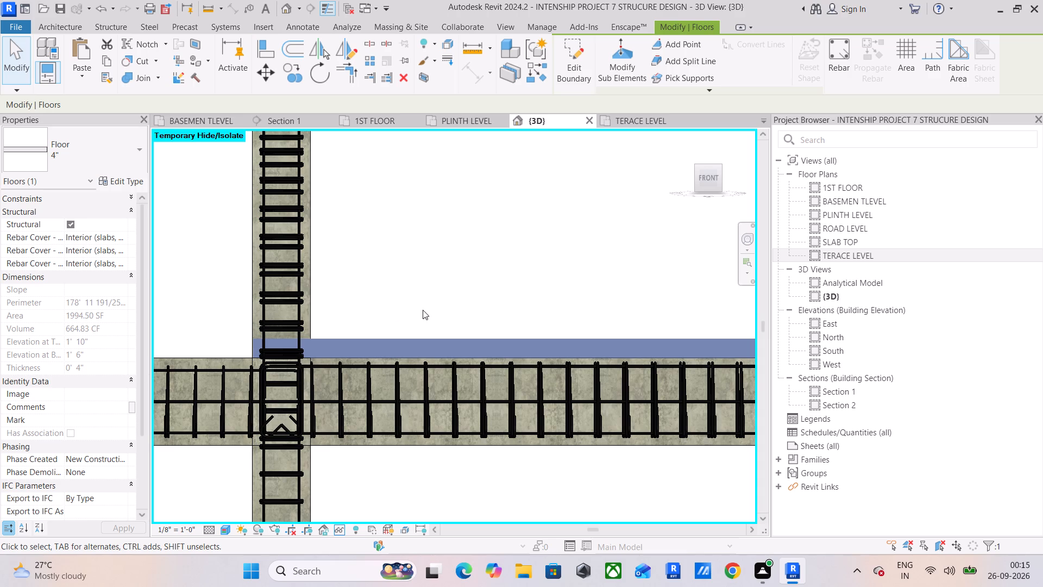
Examine where the 12 x 18 column meets the plinth-level 4" floor and beam, from the front and at an angle.
left_click(310, 302)
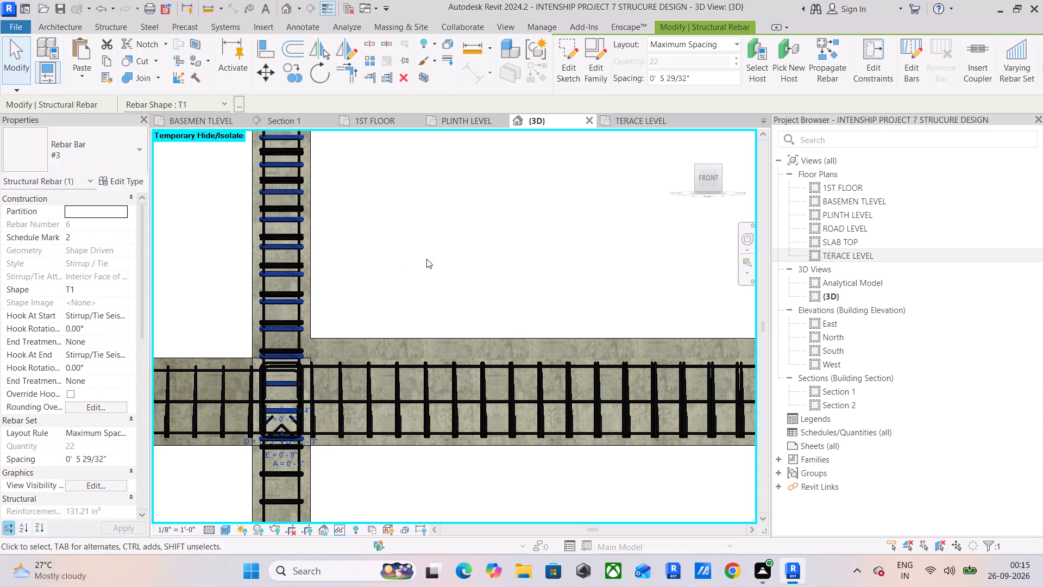
left_click(468, 248)
left_click(315, 264)
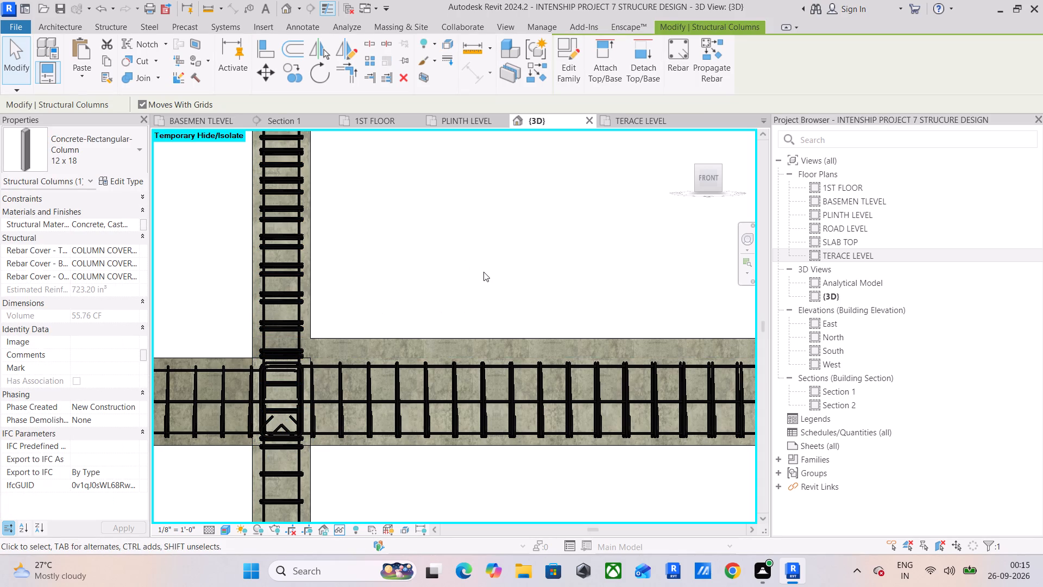
key("Escape")
key("Escape")
key("Escape")
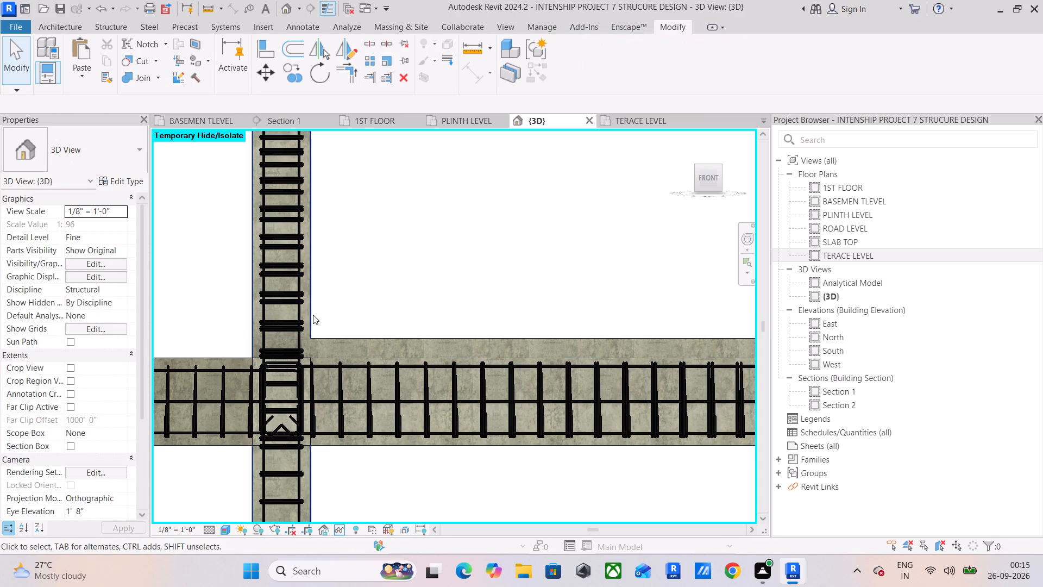
left_click(313, 315)
scroll(431, 314, "down", 4)
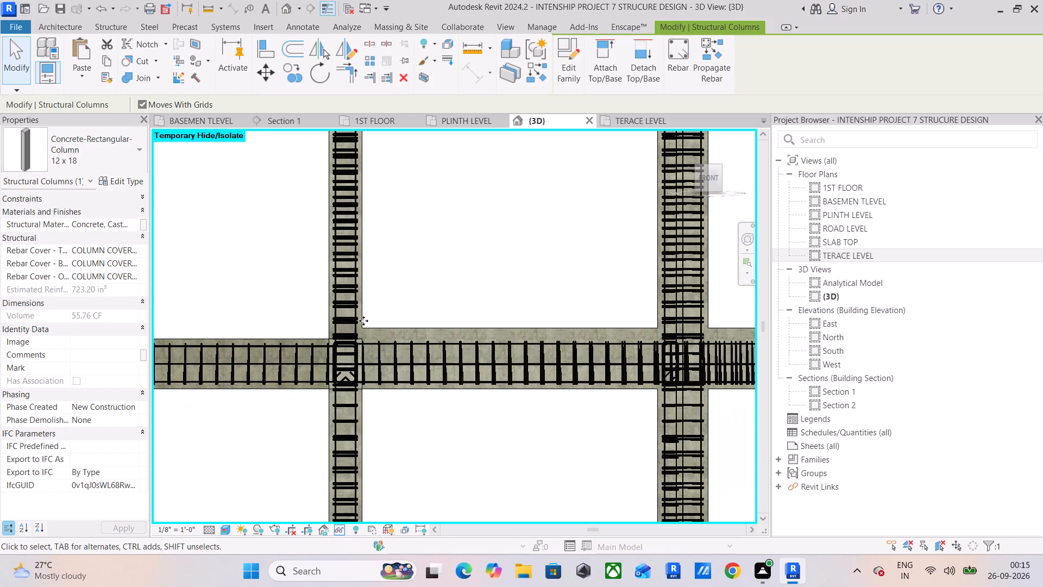
middle_click_drag(363, 321, 371, 352, "shift")
middle_click_drag(438, 344, 387, 354, "shift")
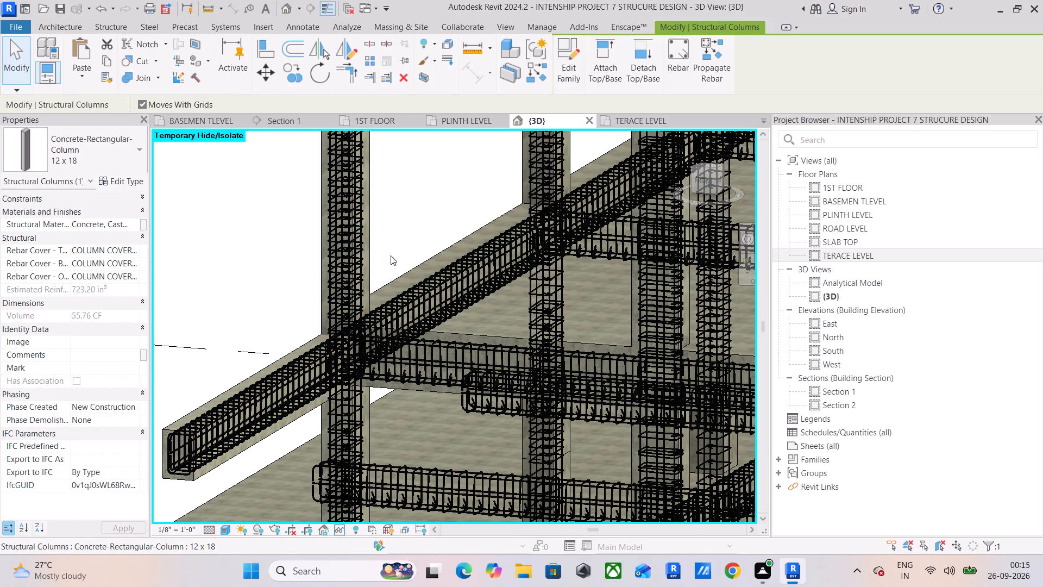
left_click(409, 209)
left_click(373, 260)
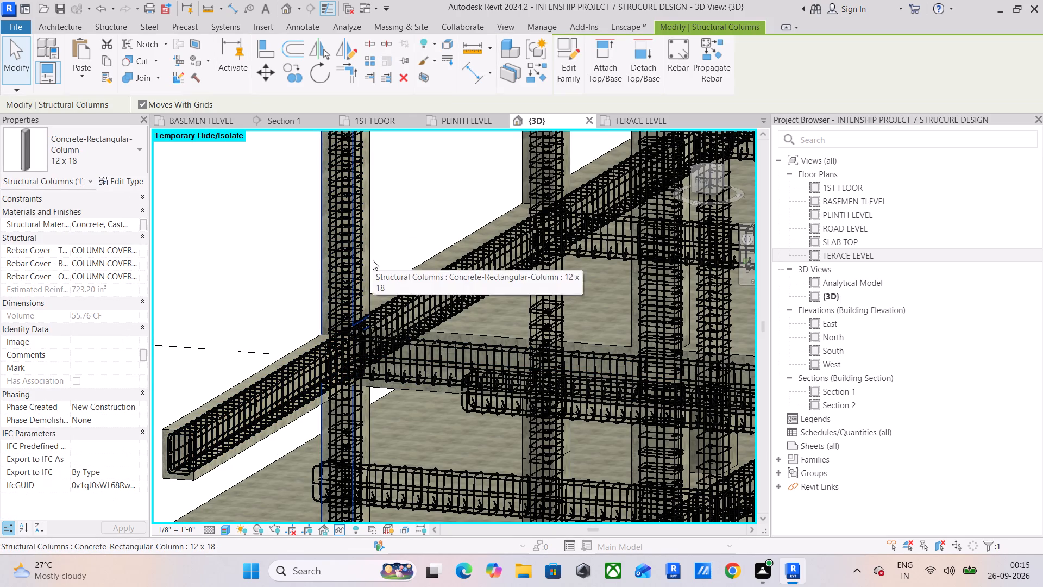
scroll(373, 260, "up", 9)
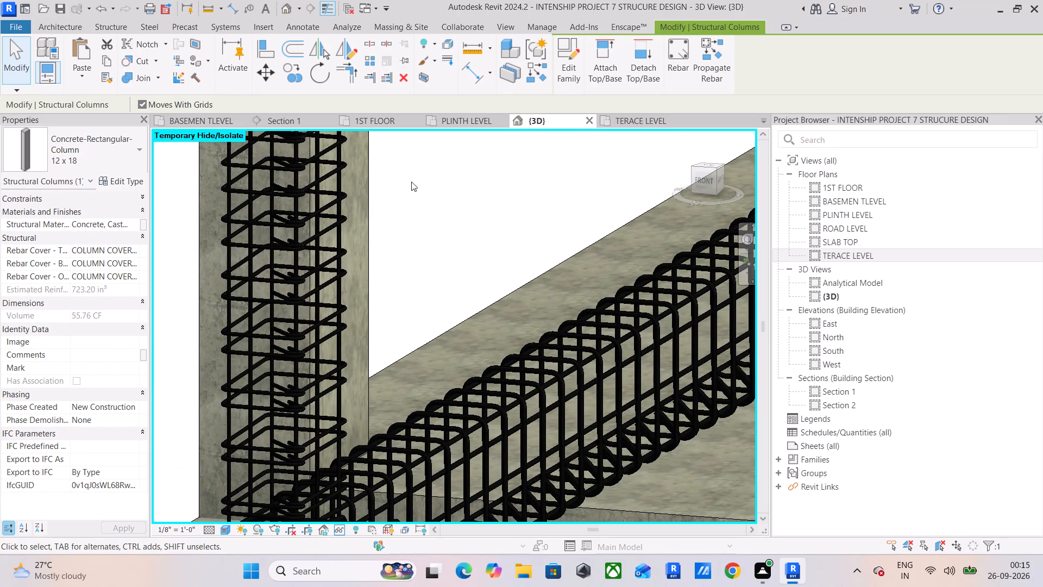
scroll(501, 208, "down", 6)
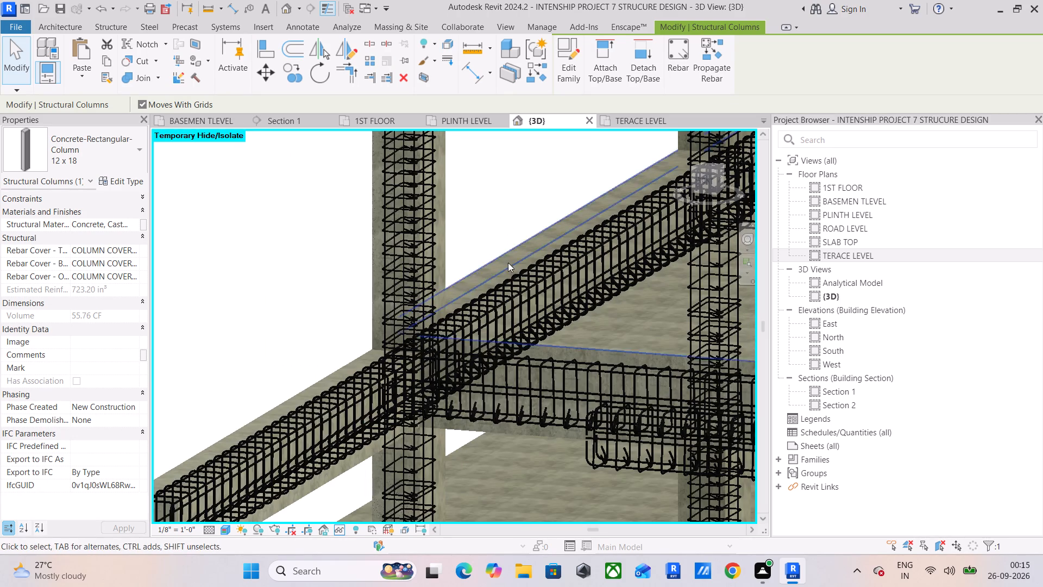
Examine the end column's beam joints at the upper levels from the front to compare slab and beam positions.
left_click(696, 178)
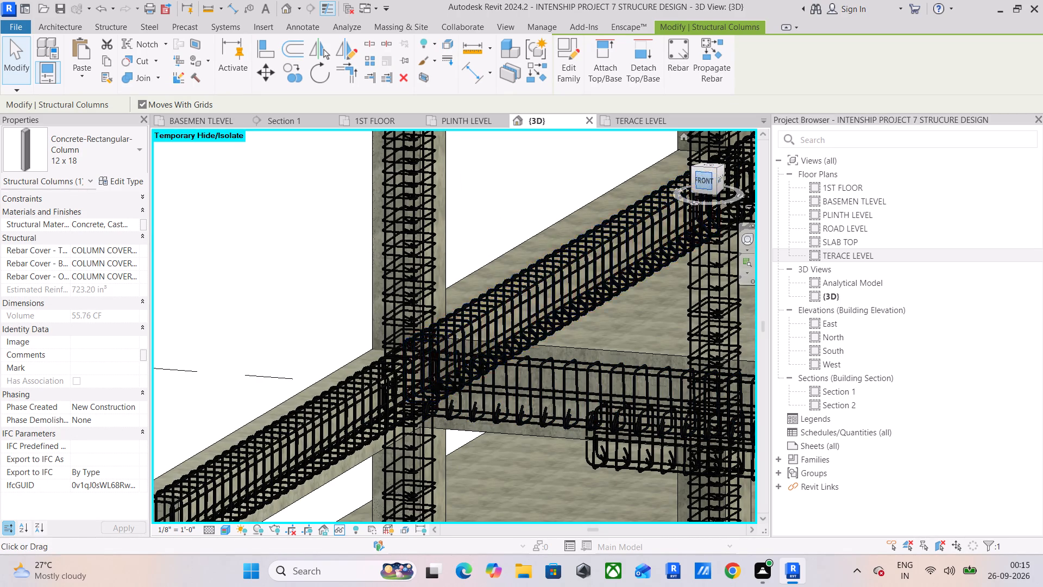
scroll(501, 211, "up", 5)
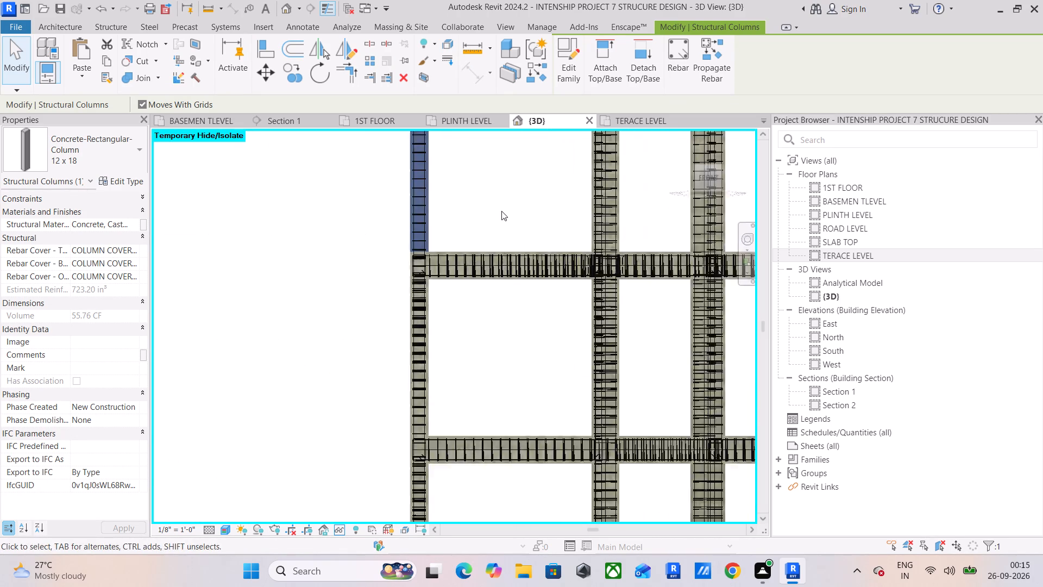
scroll(403, 230, "up", 8)
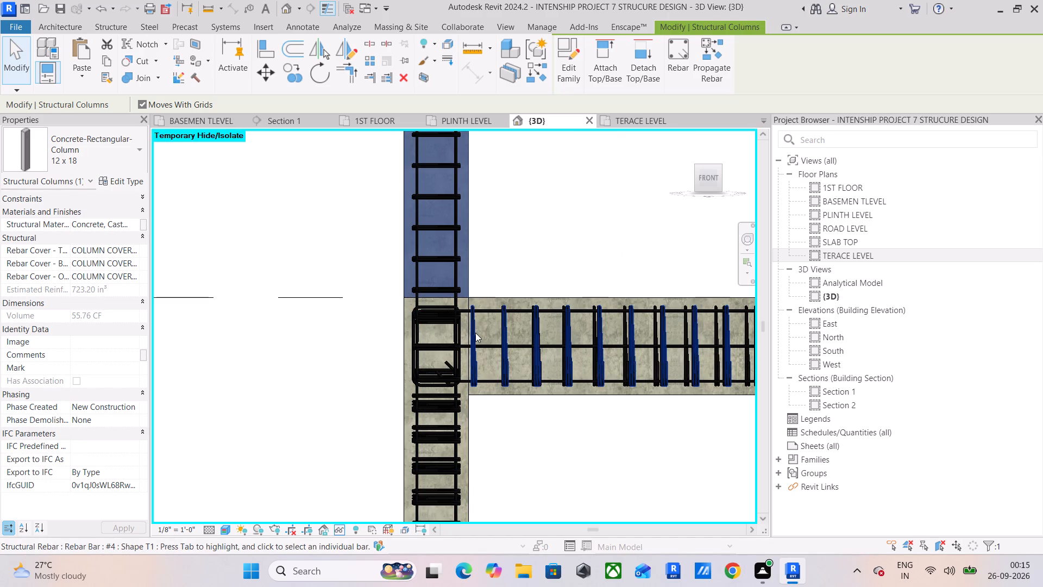
middle_click_drag(579, 309, 374, 312)
scroll(374, 310, "up", 1)
scroll(386, 296, "down", 9)
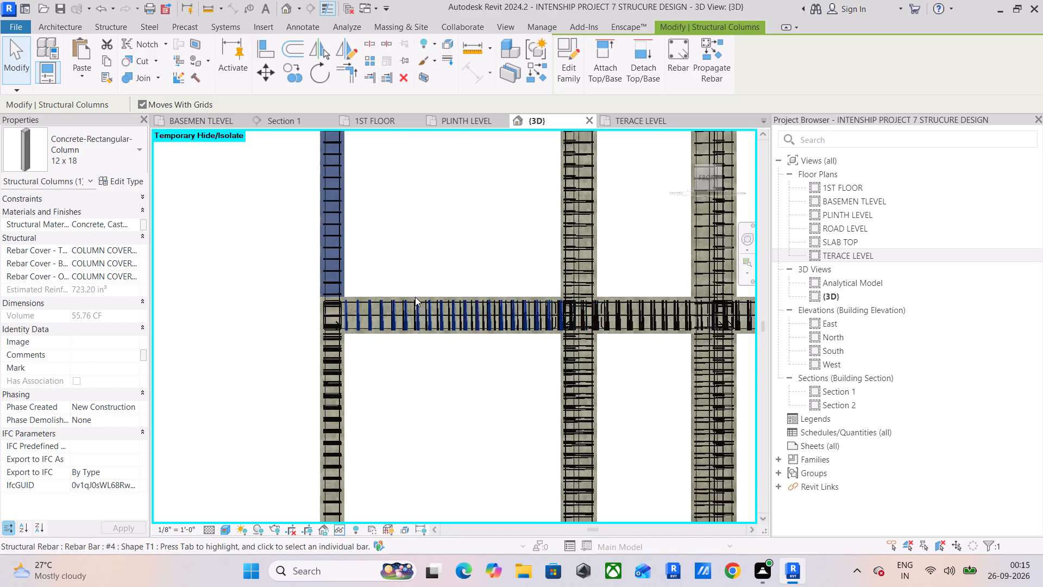
scroll(415, 297, "down", 1)
middle_click_drag(414, 407, 420, 242)
scroll(416, 318, "up", 8)
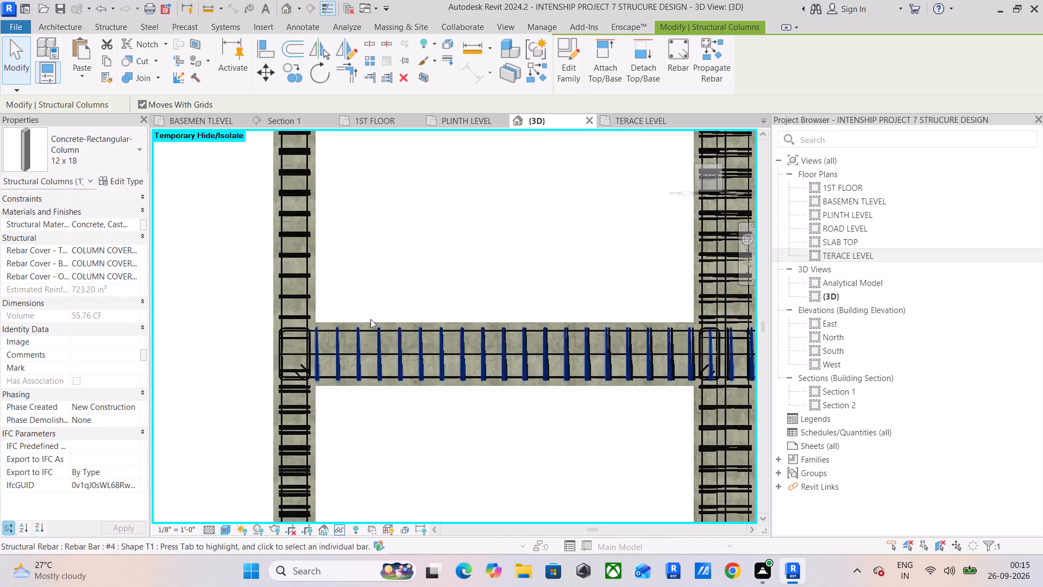
scroll(370, 319, "up", 3)
scroll(370, 319, "down", 15)
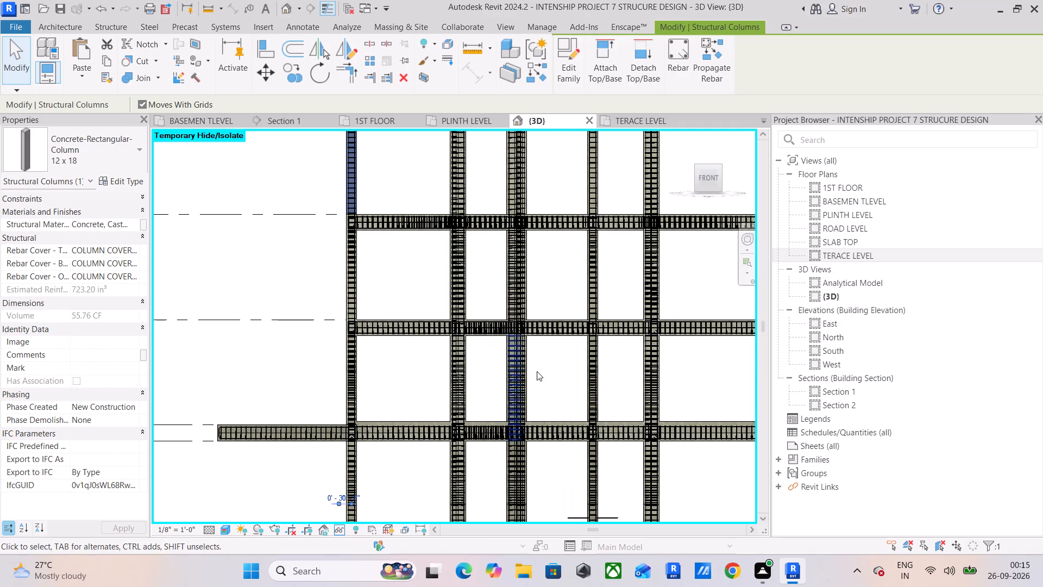
left_click(215, 263)
Examine the beams, columns and plinth-level floor of the framing in the {3D} view from oblique angles.
scroll(392, 292, "up", 5)
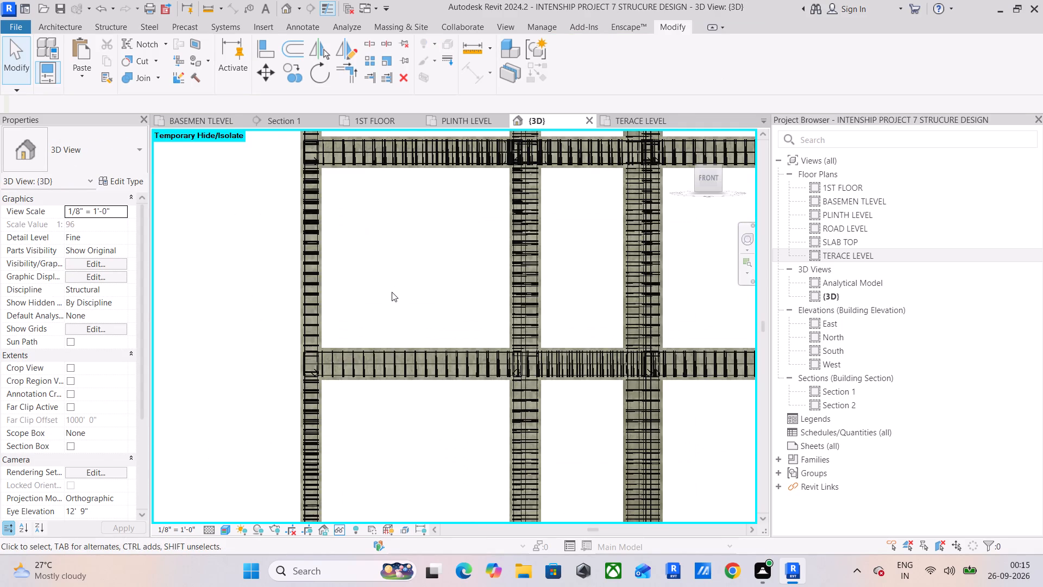
scroll(398, 291, "up", 1, "shift")
middle_click_drag(398, 291, 399, 308, "shift")
middle_click_drag(387, 316, 363, 184)
middle_click_drag(357, 338, 389, 274)
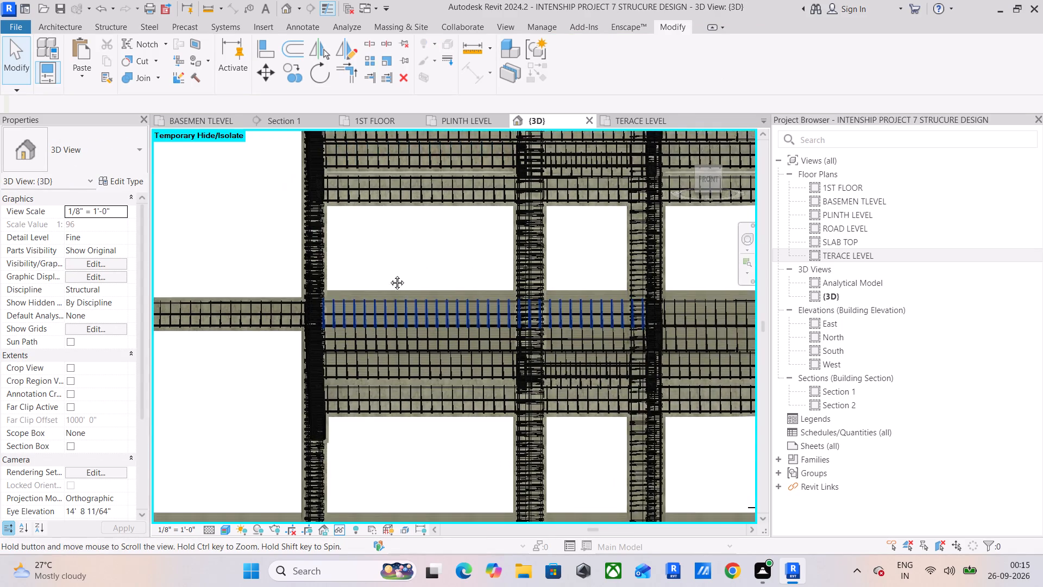
middle_click_drag(389, 274, 388, 267)
middle_click_drag(333, 382, 351, 346)
middle_click_drag(351, 347, 353, 332, "shift")
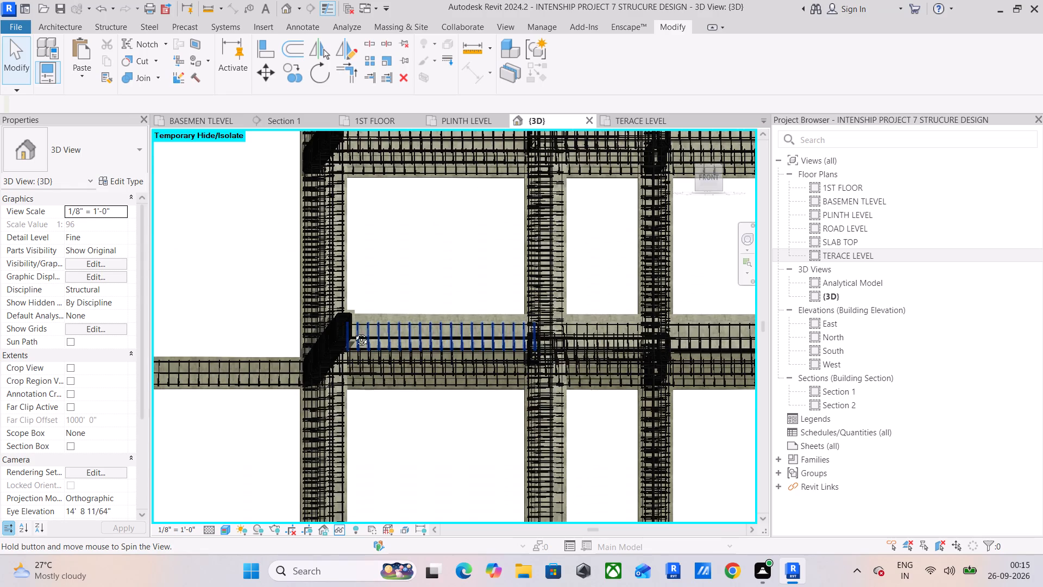
middle_click_drag(353, 332, 328, 388, "shift")
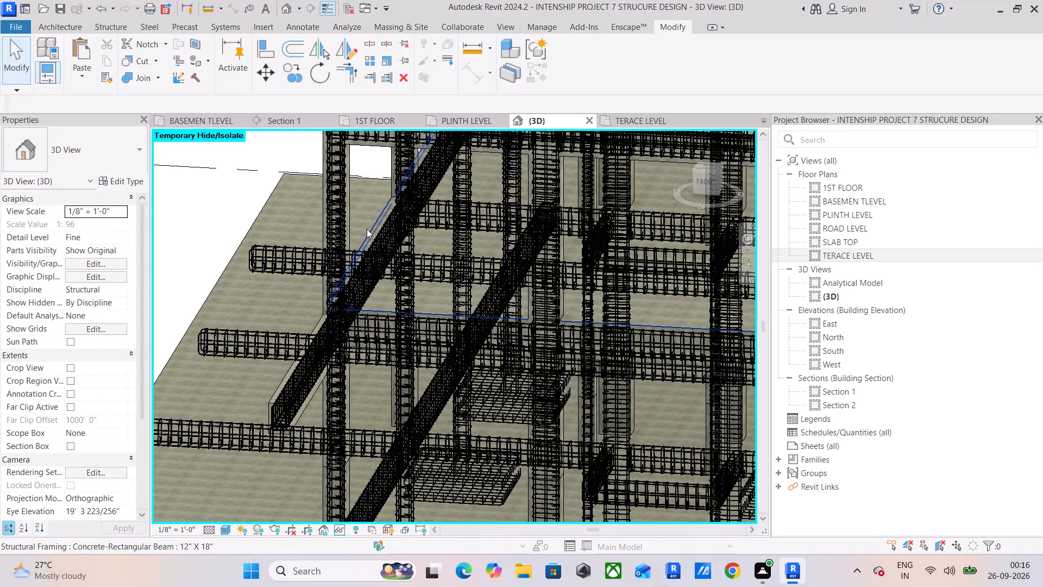
Add a Thickened 24" x 12" slab edge along the top front edge of the plinth-level 4" floor.
left_click(367, 229)
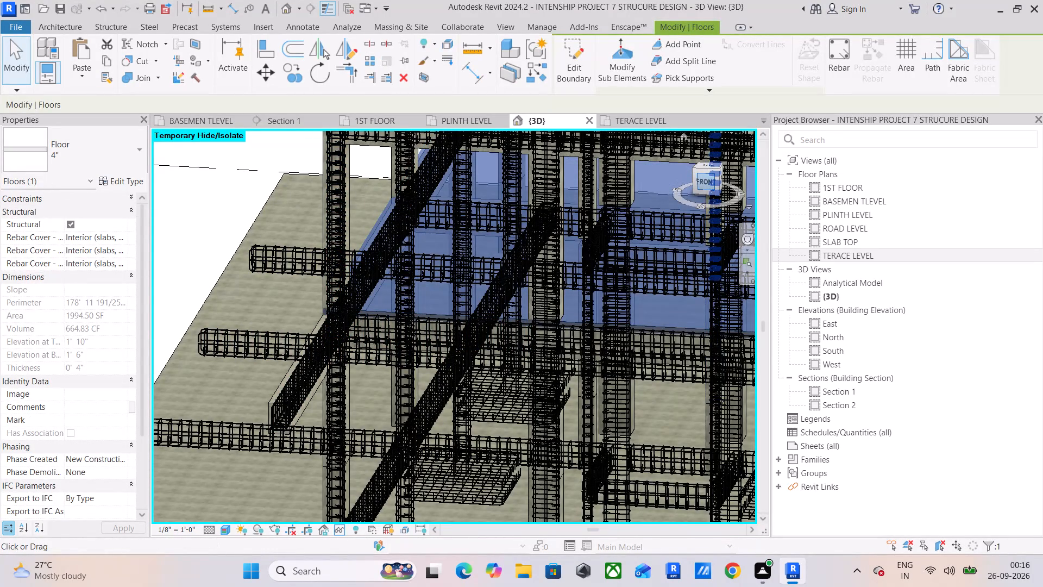
left_click(700, 183)
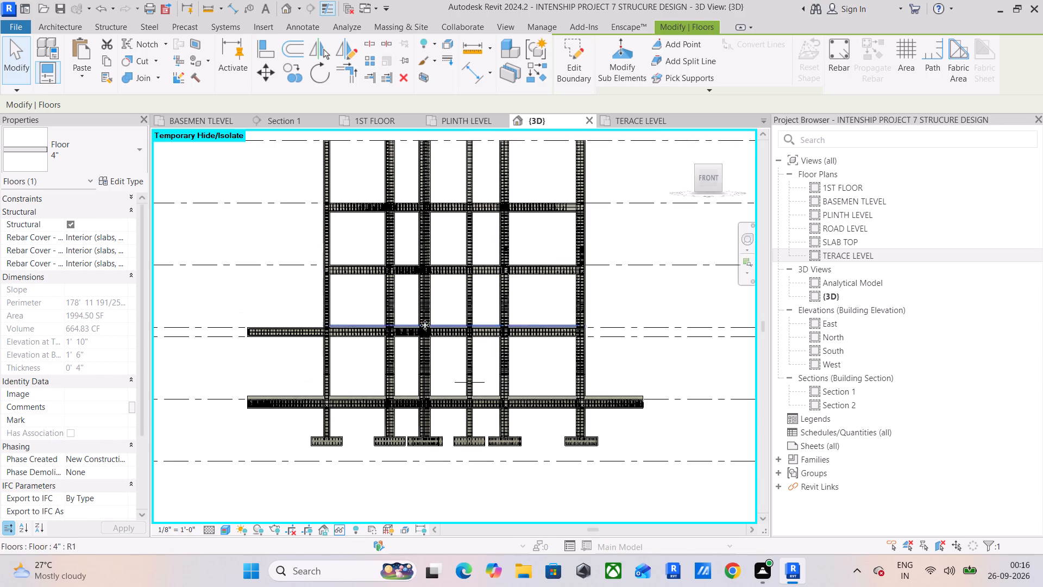
scroll(286, 302, "up", 5)
scroll(347, 334, "up", 10)
middle_click_drag(447, 378, 407, 327)
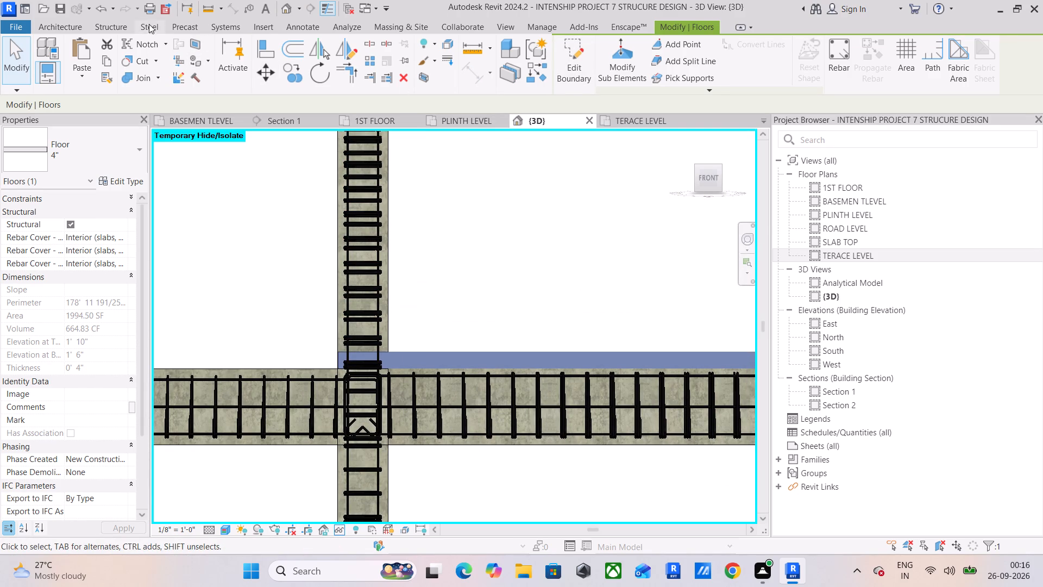
left_click(119, 25)
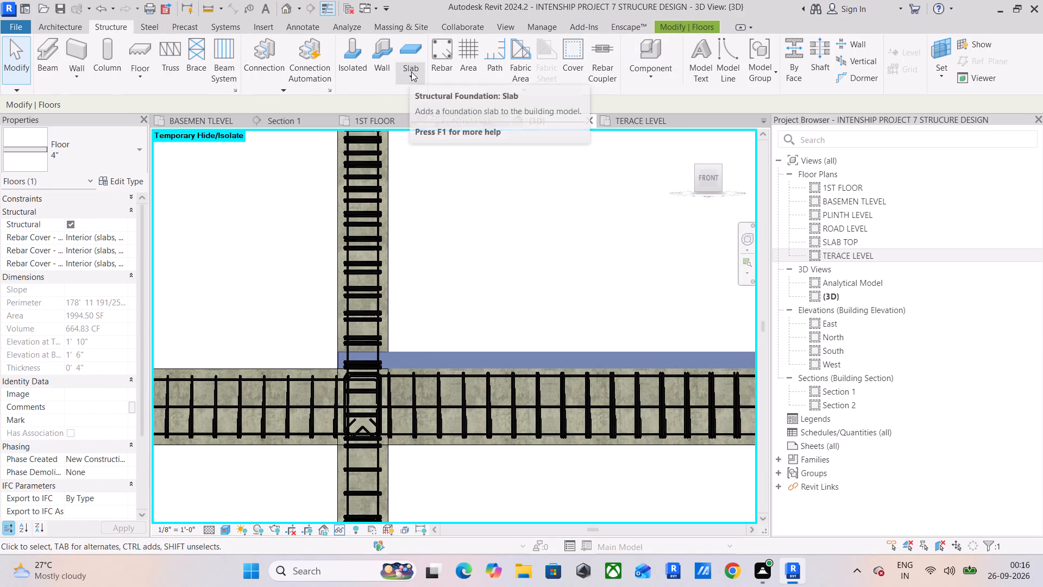
left_click(411, 72)
left_click(426, 122)
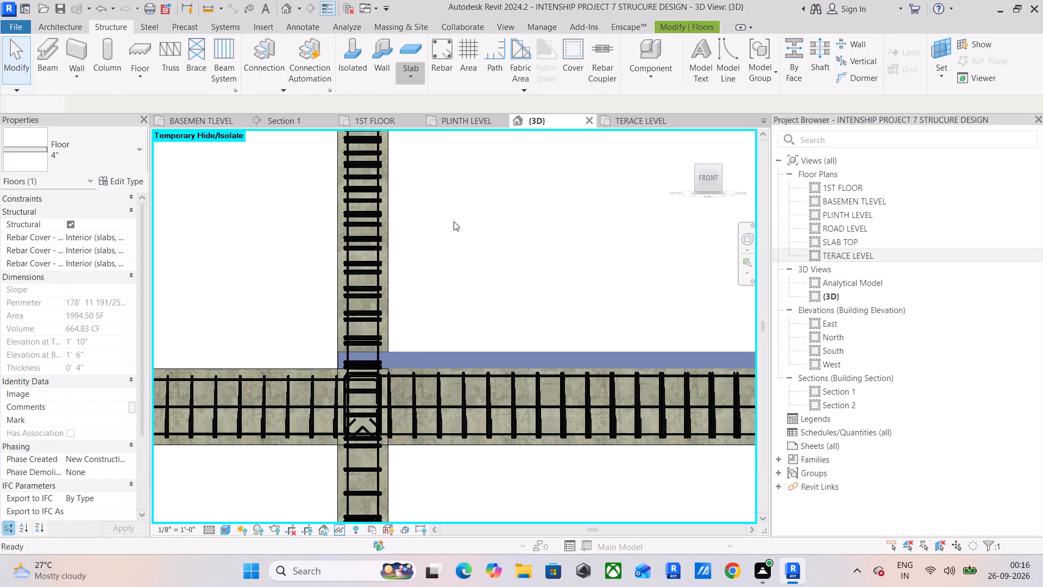
left_click(409, 352)
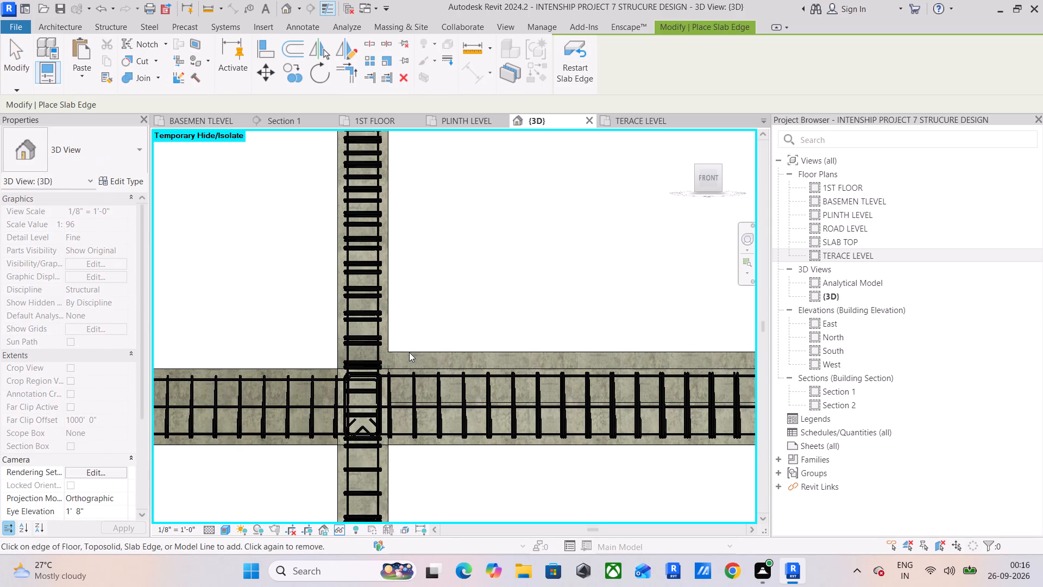
left_click(389, 469)
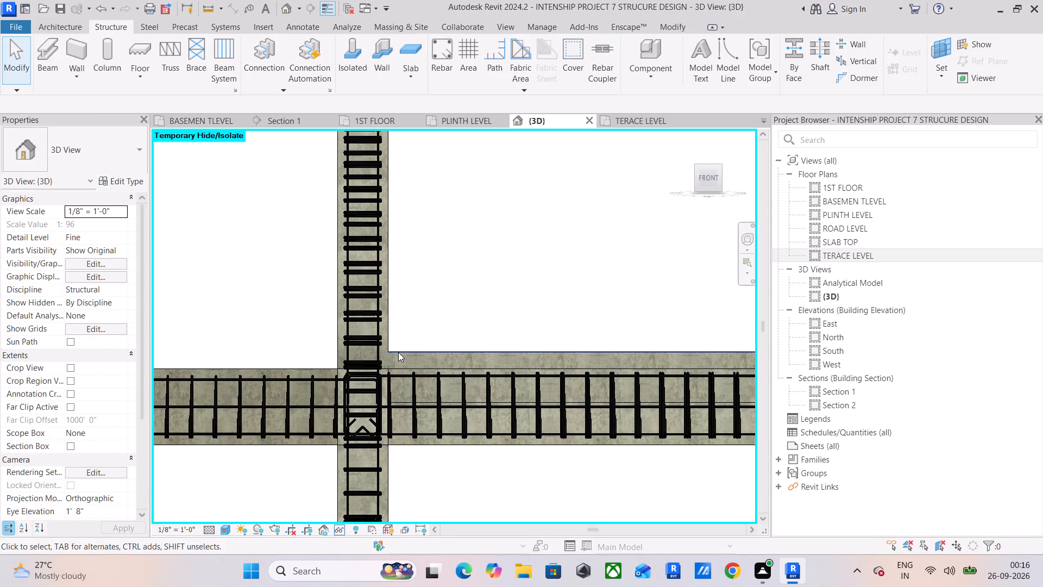
Repeat the Thickened 24" x 12" slab edge on the plinth-level floor's same front edge, restarting the slab edge between picks.
left_click(388, 322)
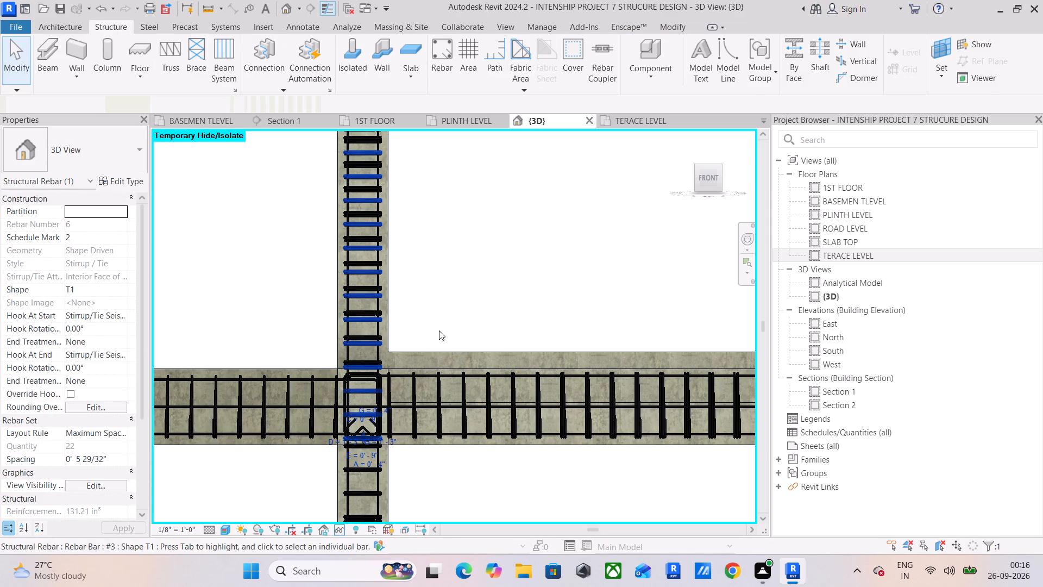
left_click(441, 352)
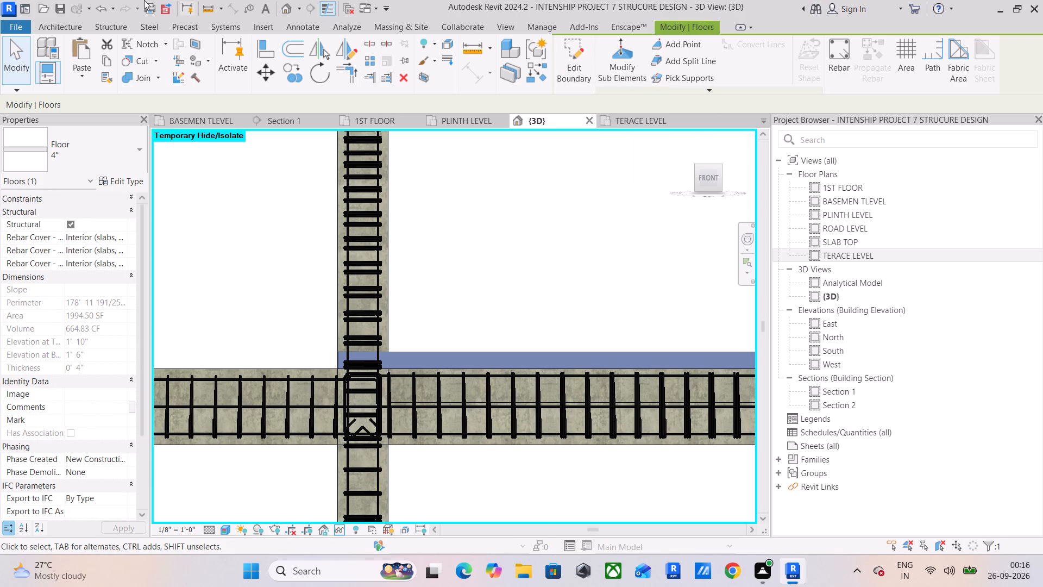
left_click(120, 27)
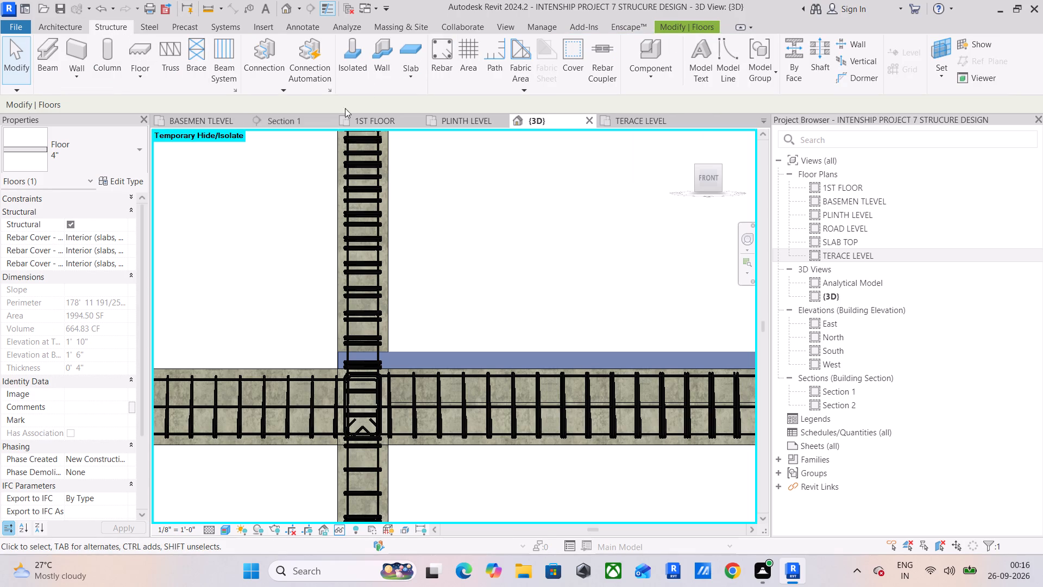
left_click(401, 77)
left_click(432, 126)
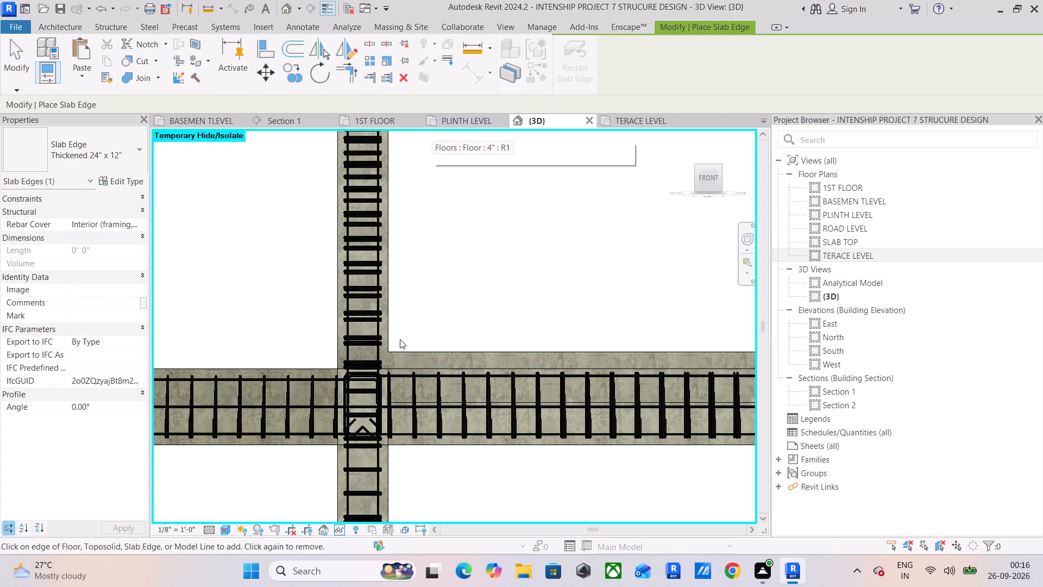
left_click(418, 355)
left_click(579, 74)
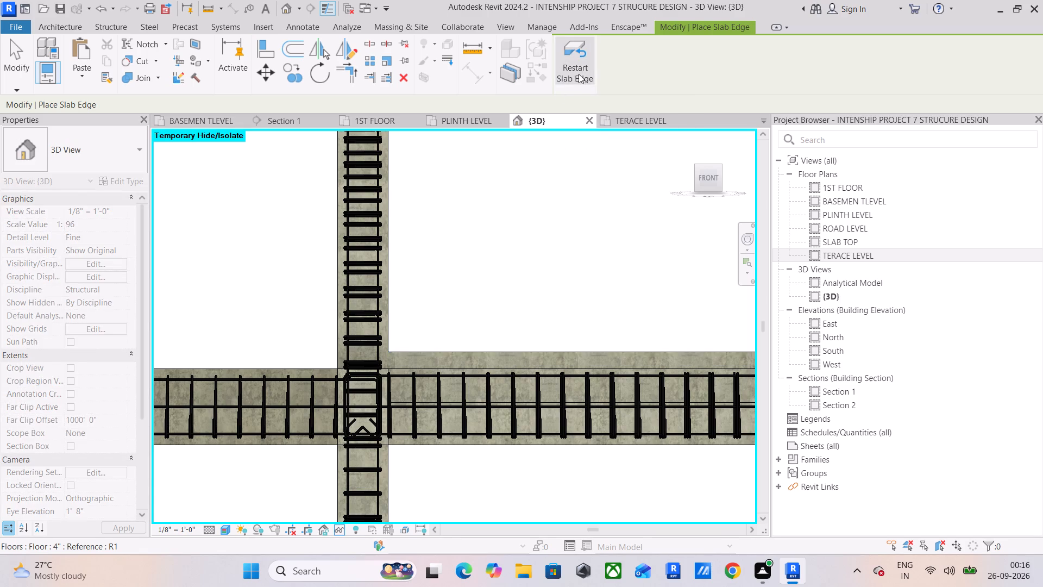
left_click(412, 353)
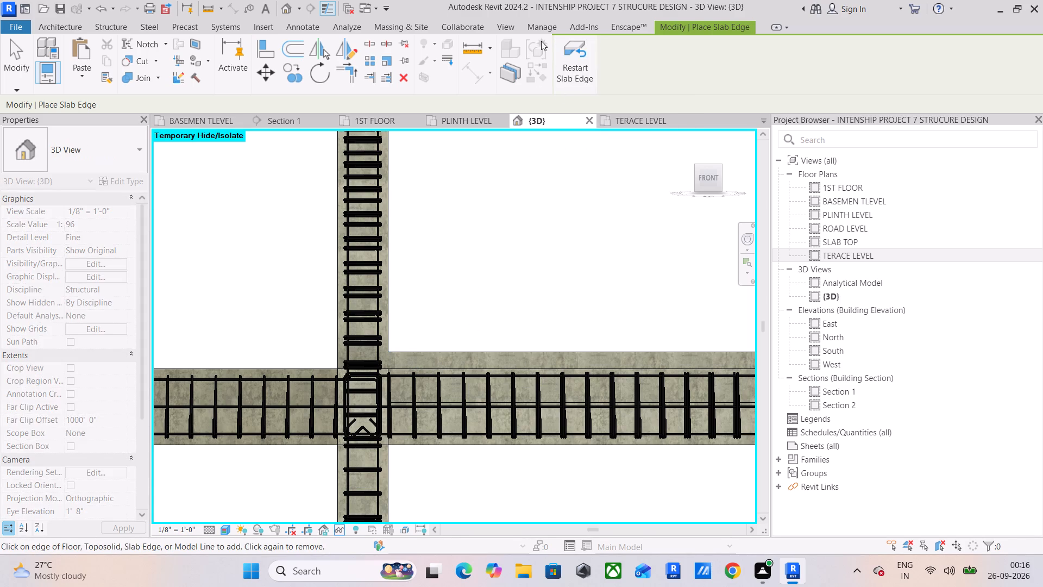
left_click(566, 68)
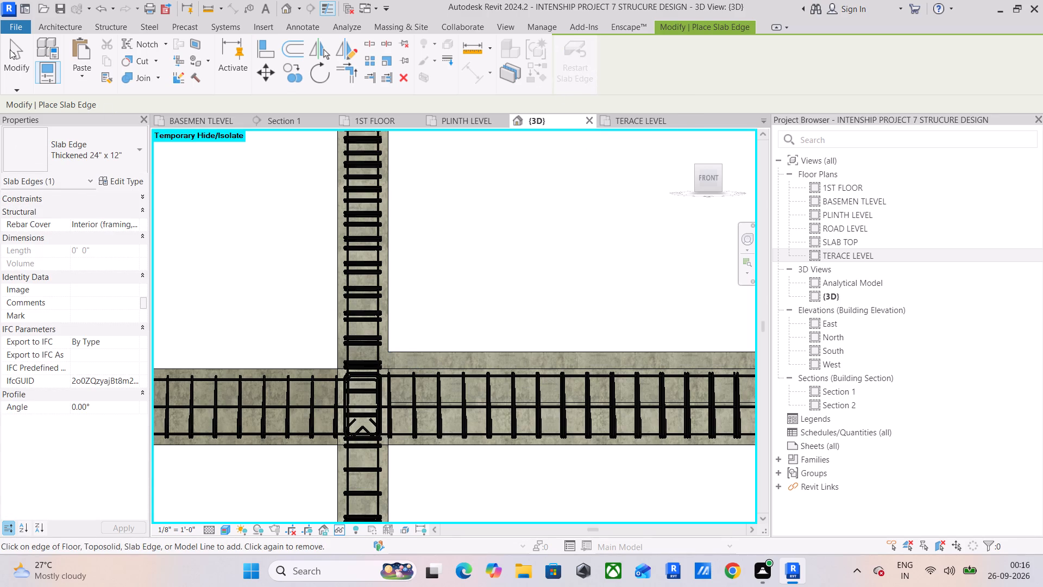
left_click(10, 49)
Inspect the plinth-level 4" floor where it meets the column from the front, and its full extent from the top.
left_click(432, 353)
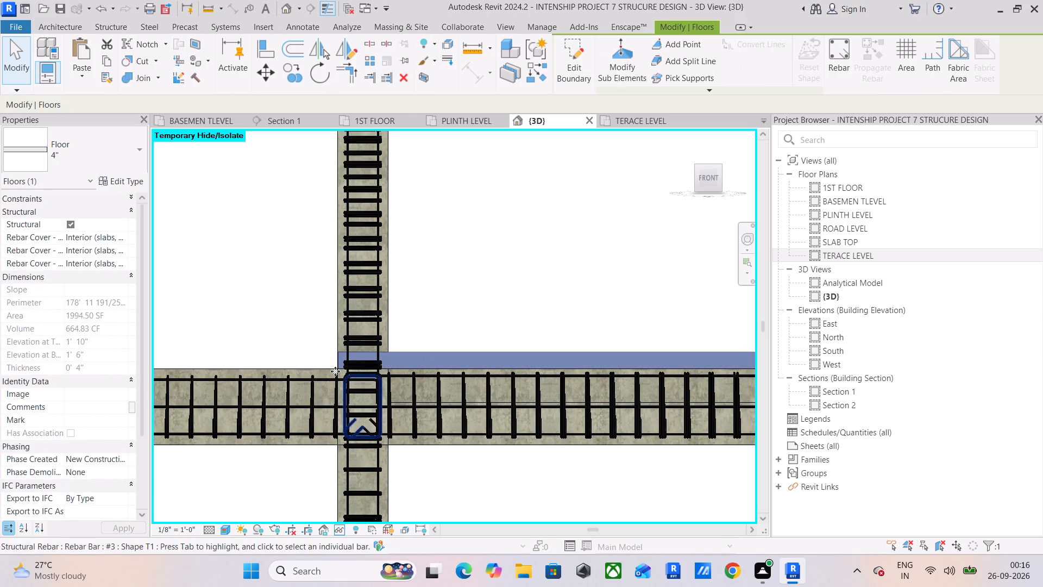
scroll(335, 371, "up", 6)
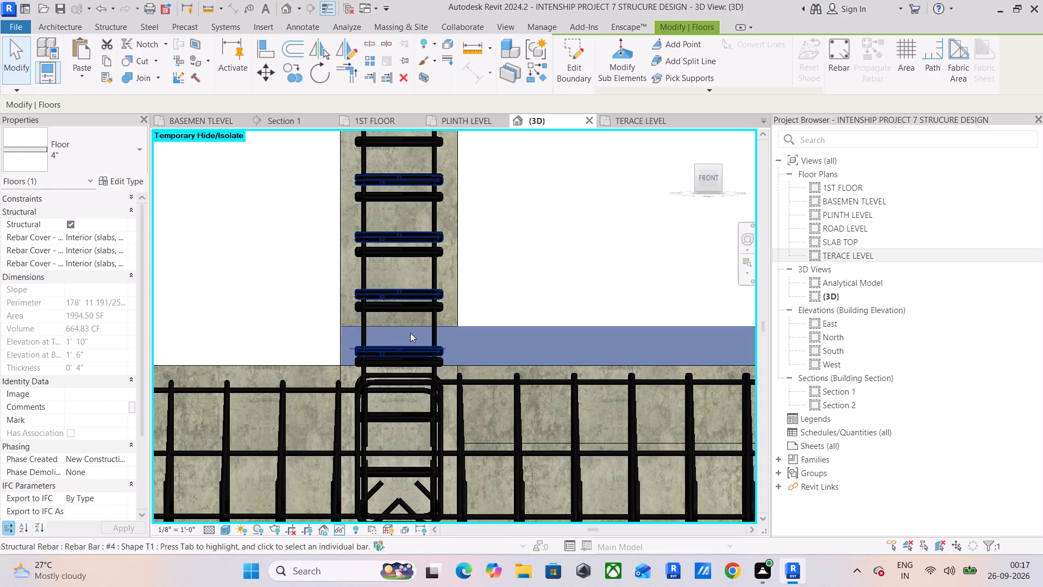
scroll(499, 286, "down", 5)
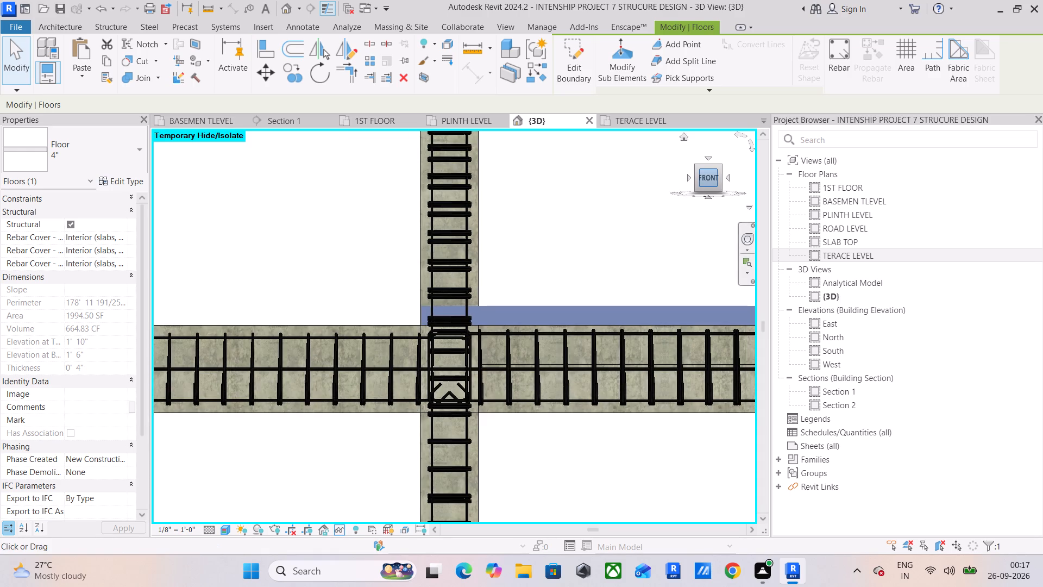
left_click_drag(709, 179, 711, 215)
left_click(707, 167)
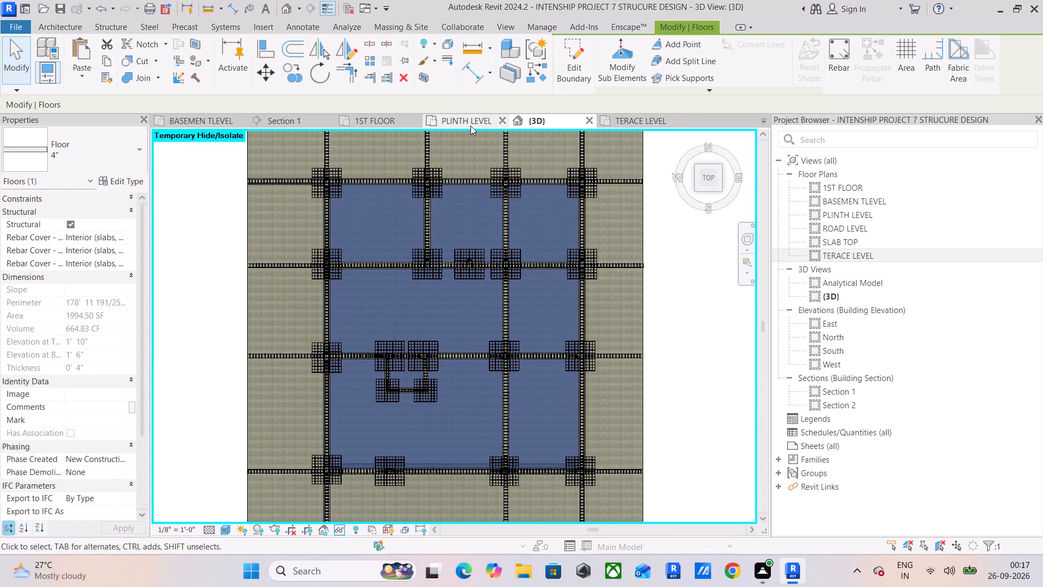
Temporarily hide the linked INTENSHIP PROJECT 7 model in Section 1.
left_click(286, 126)
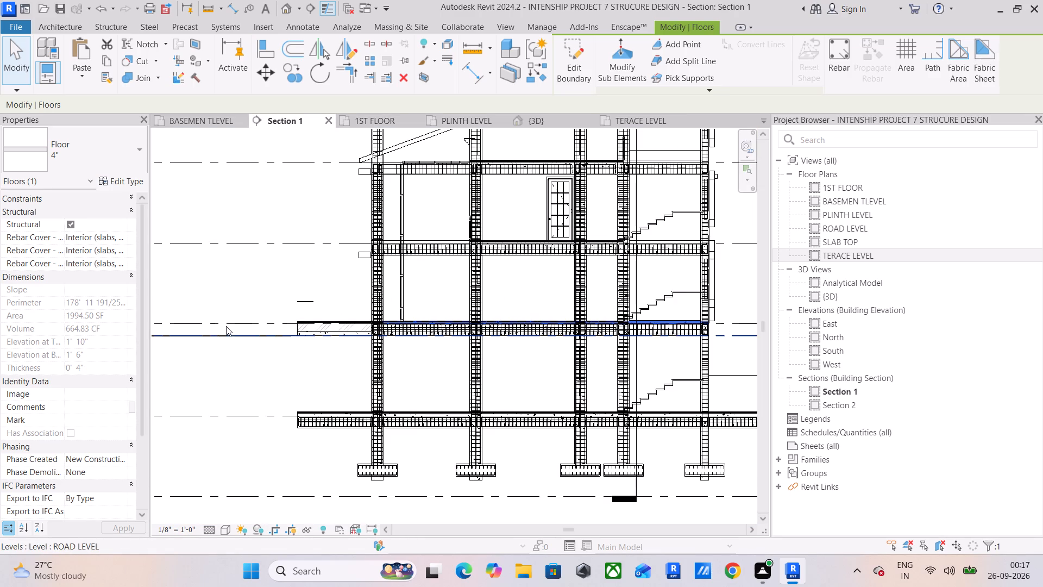
left_click(402, 281)
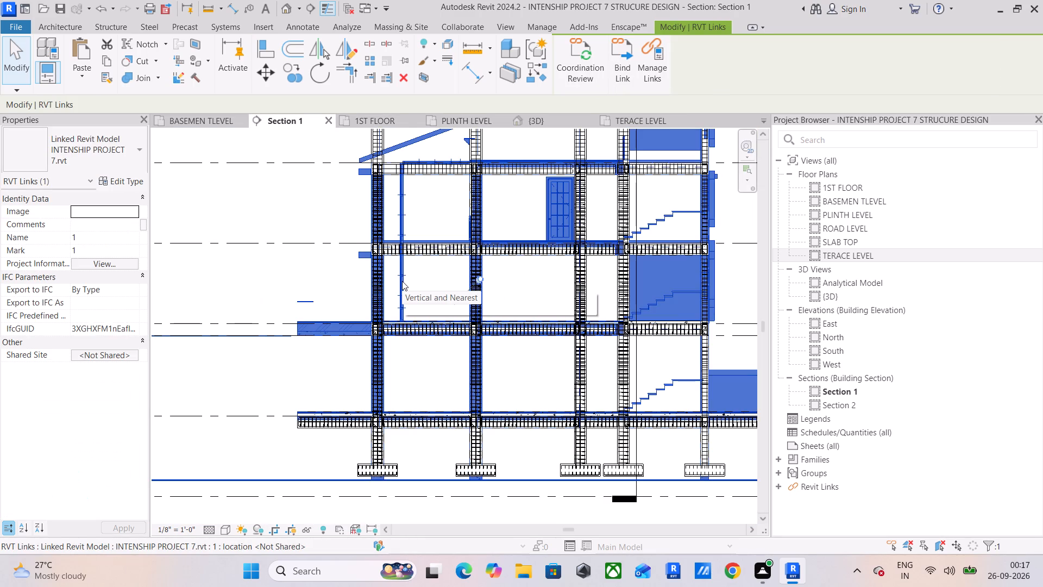
type("HH")
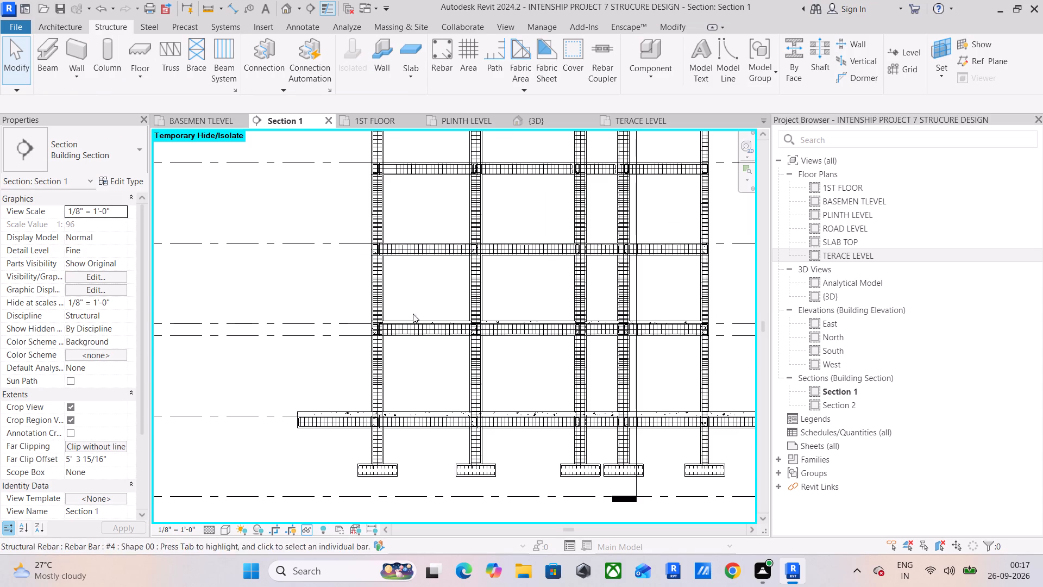
Examine how the plinth-level slab meets the end column and the beam reinforcement in Section 1.
scroll(393, 305, "up", 10)
middle_click_drag(420, 337, 384, 233)
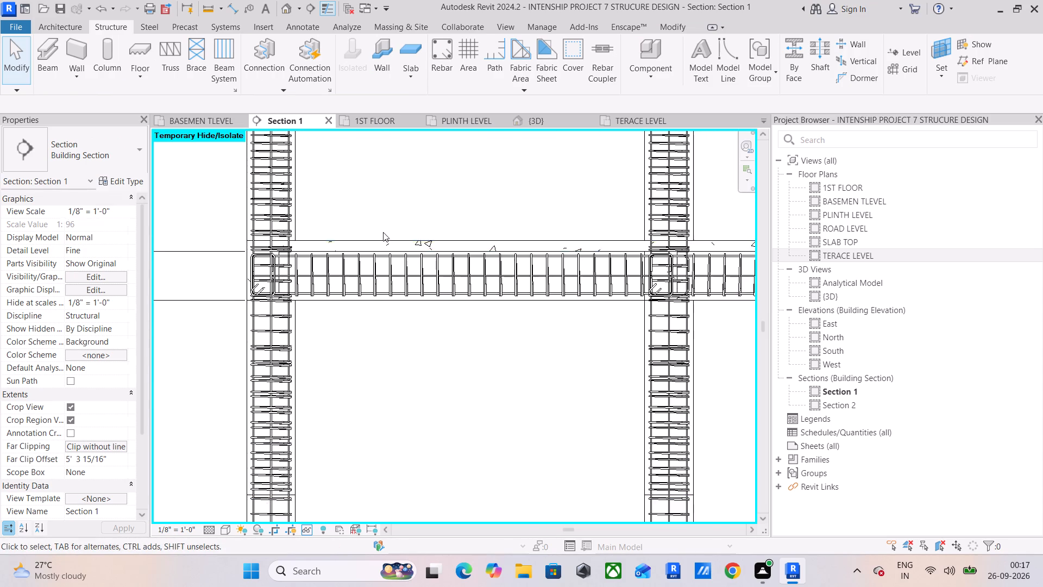
scroll(319, 226, "up", 5)
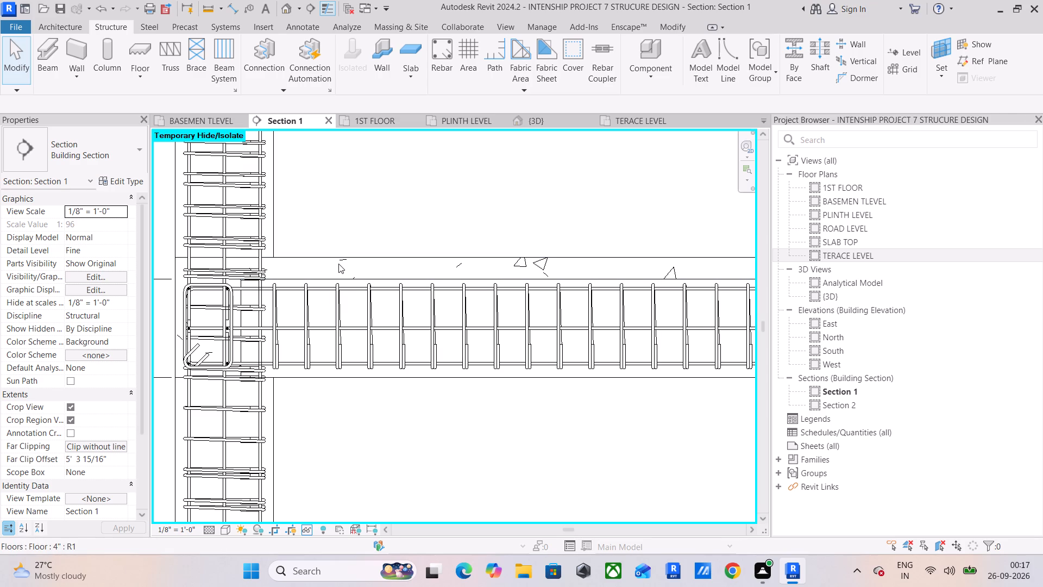
middle_click_drag(392, 263, 290, 268)
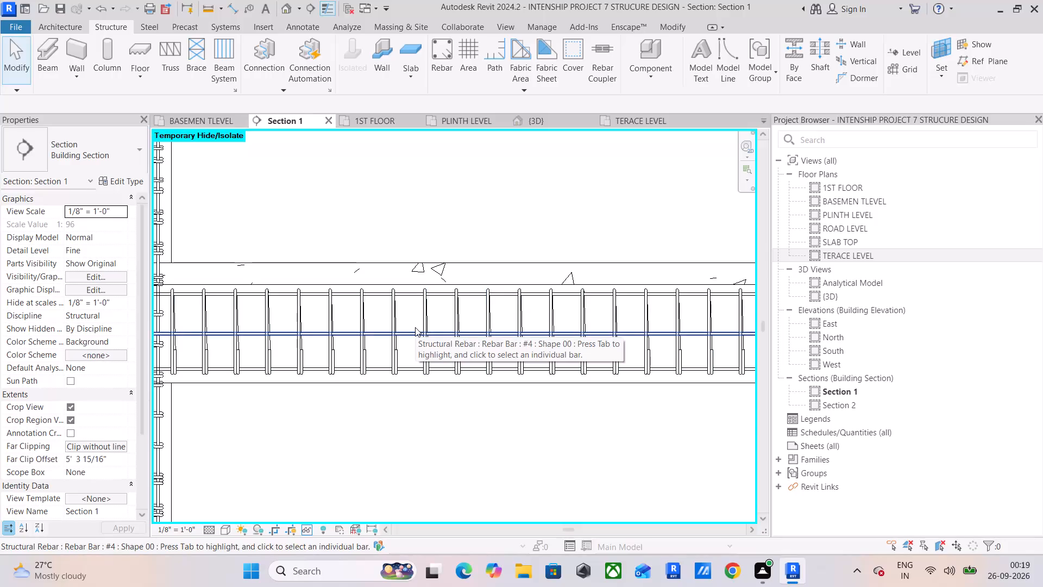
middle_click_drag(332, 294, 560, 342)
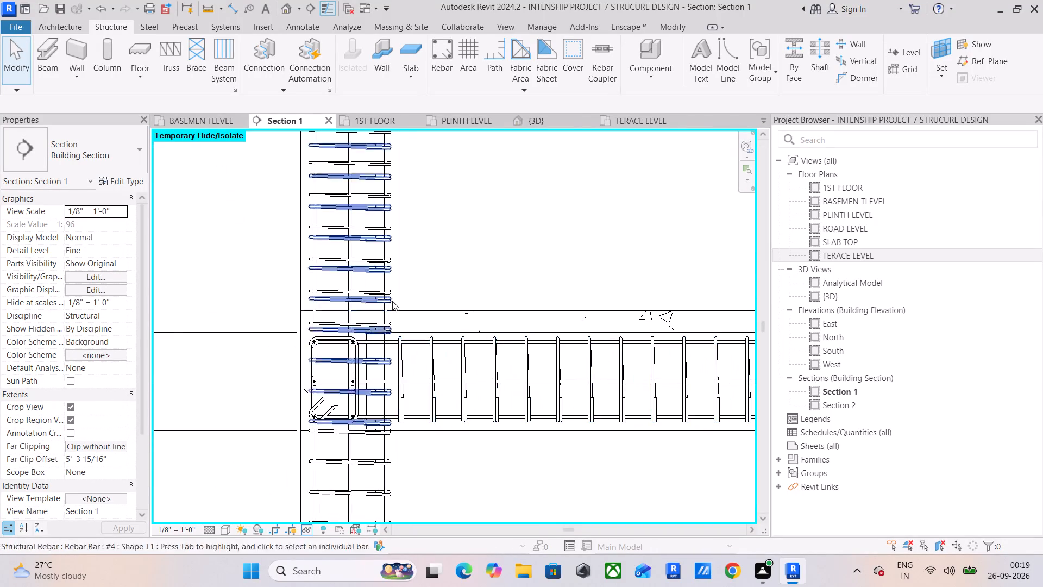
scroll(388, 302, "up", 4)
middle_click_drag(529, 340, 461, 330)
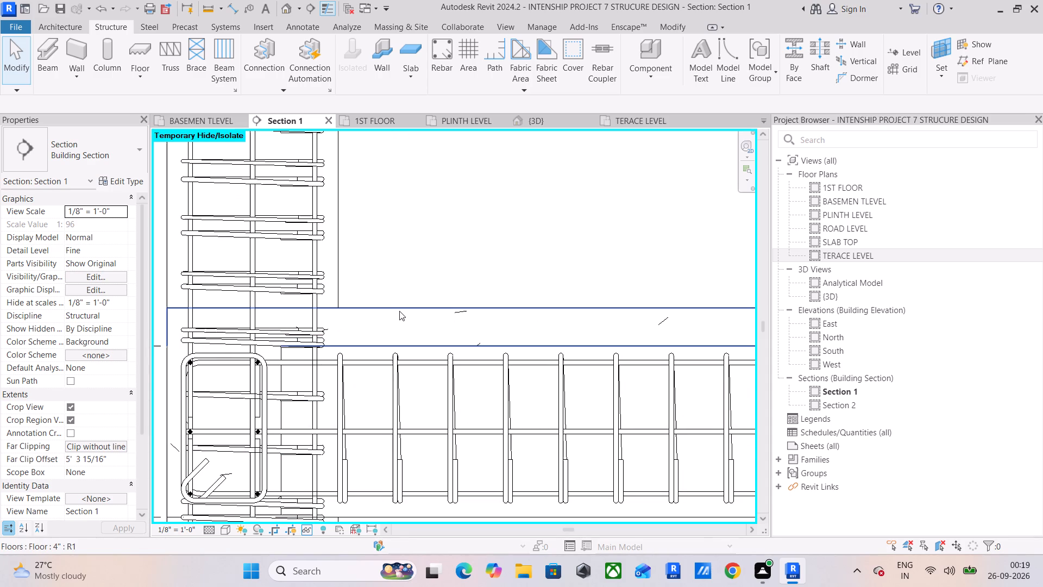
Open the plinth-level 4" floor's boundary for editing in the PLINTH LEVEL floor plan.
left_click(472, 311)
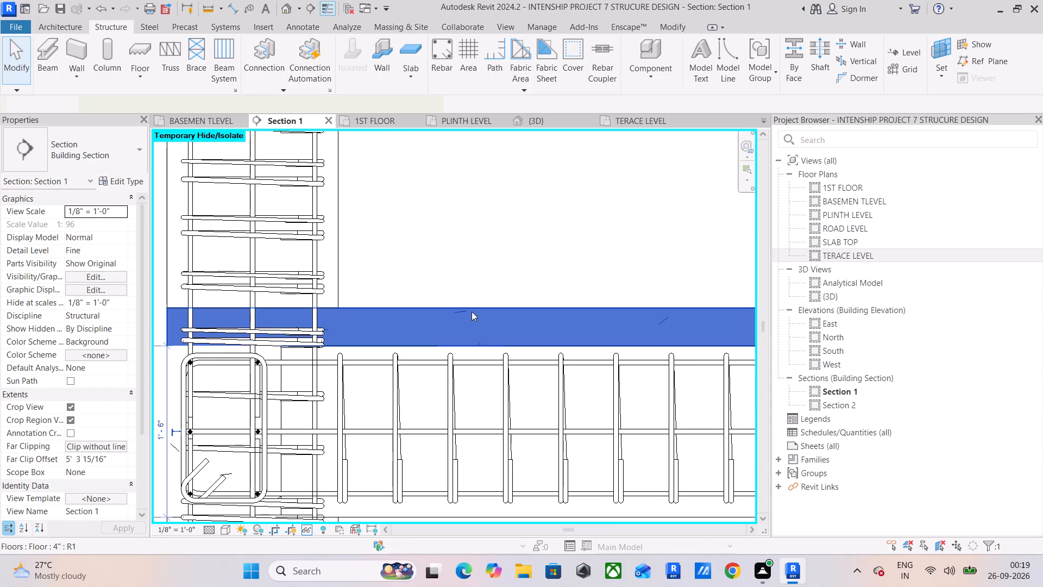
scroll(393, 311, "down", 5)
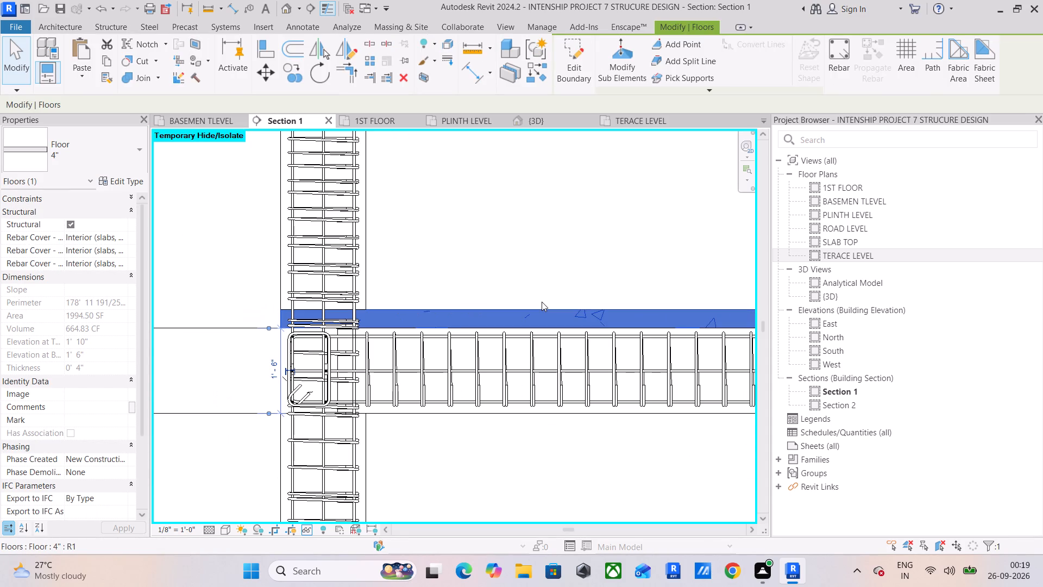
scroll(415, 308, "up", 4)
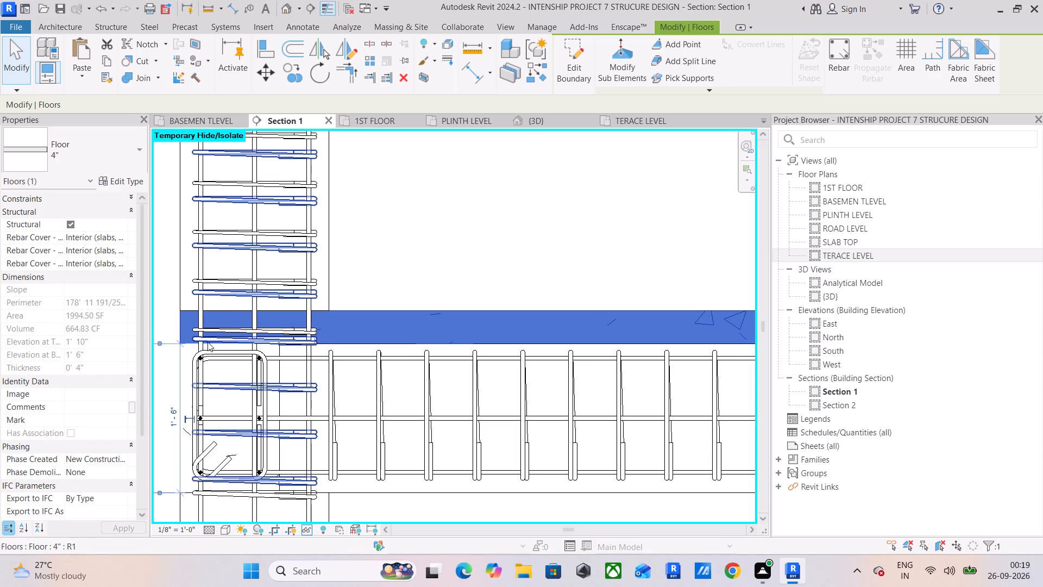
left_click_drag(161, 341, 228, 341)
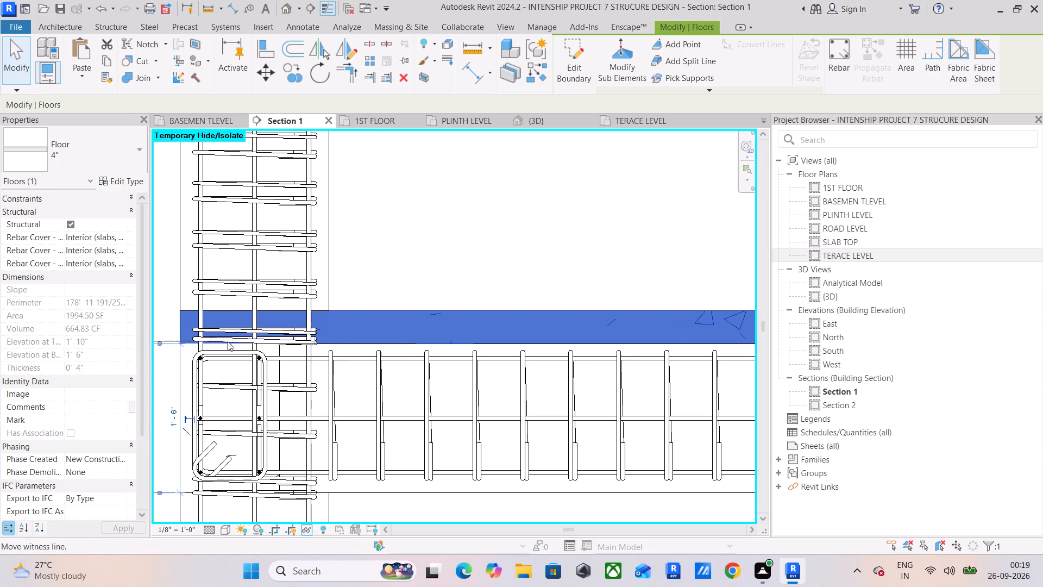
left_click_drag(228, 341, 332, 340)
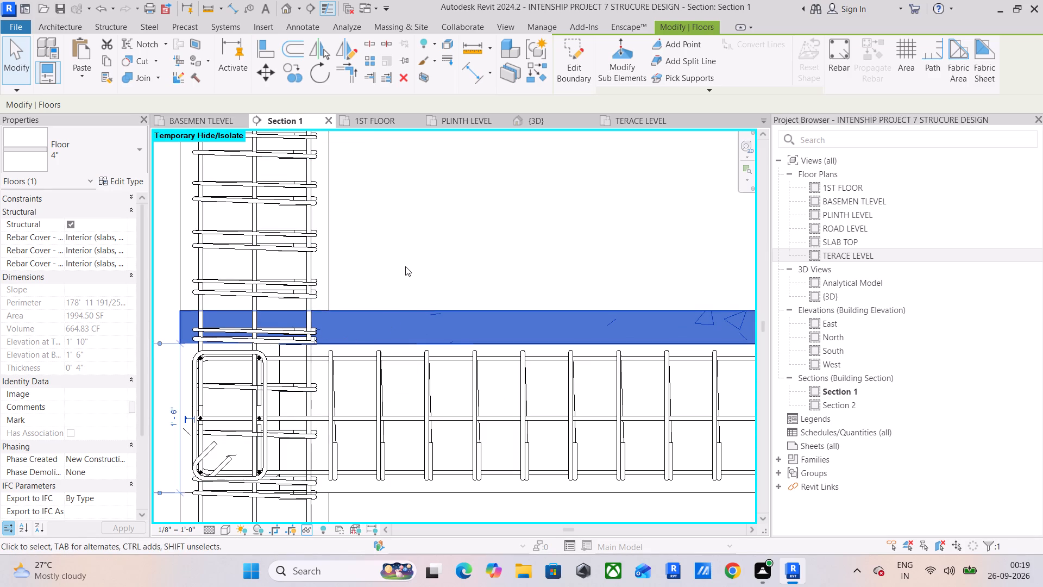
left_click(577, 62)
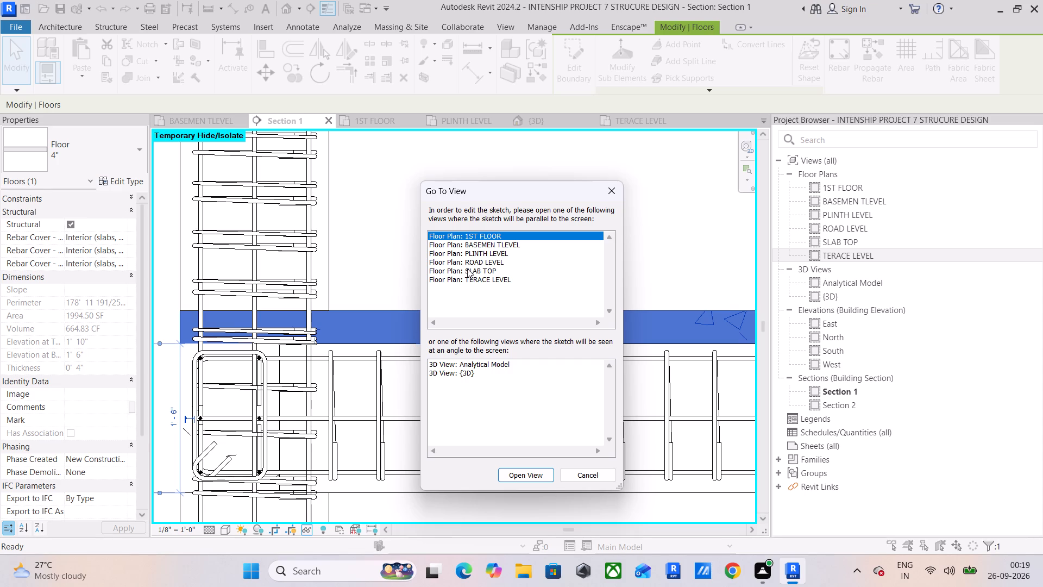
left_click(495, 254)
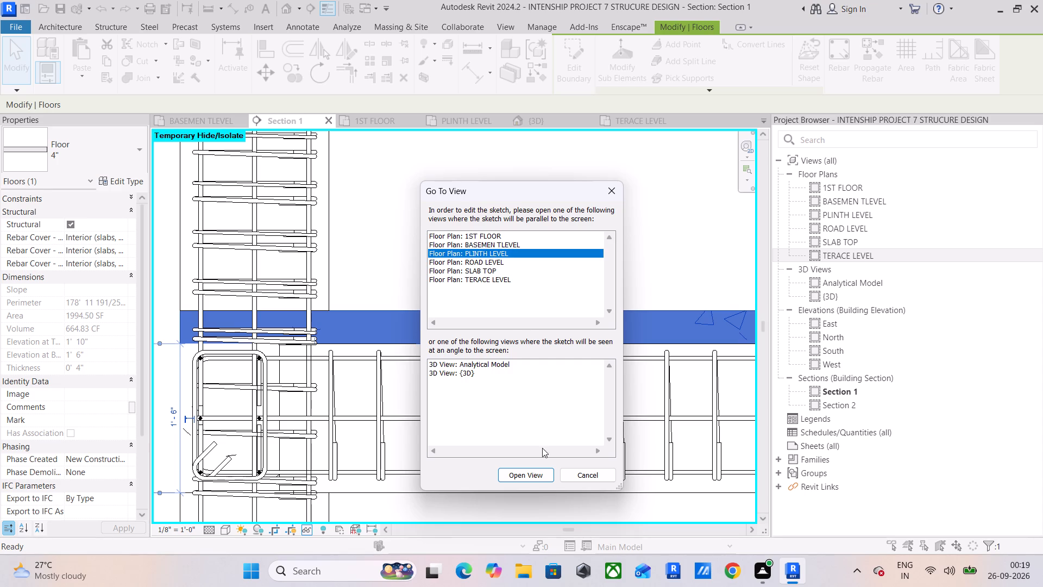
left_click(525, 477)
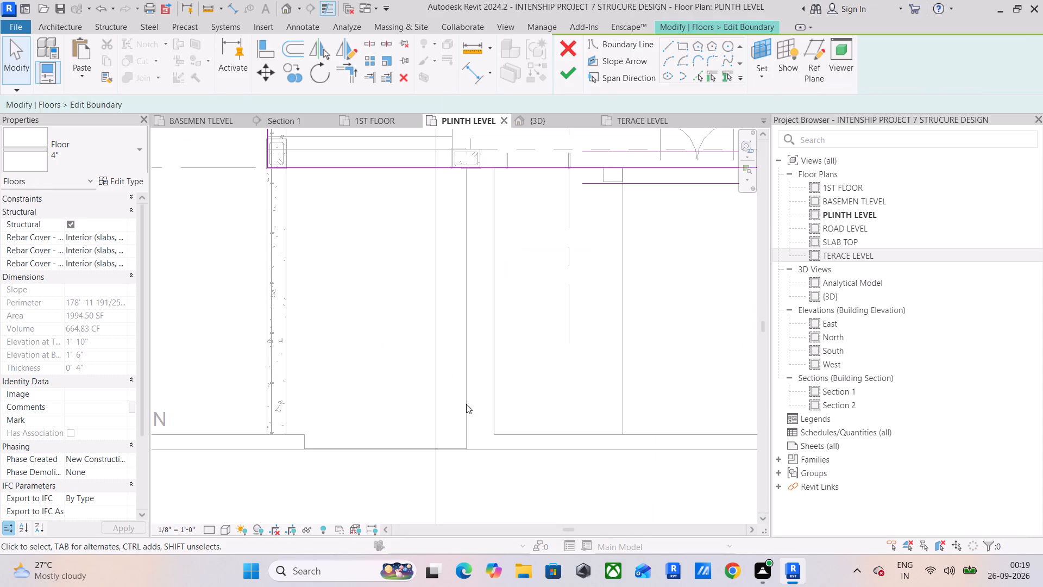
Align the floor's west and south boundary lines to the inner faces of the perimeter beams.
middle_click_drag(312, 276, 331, 479)
scroll(297, 348, "up", 5)
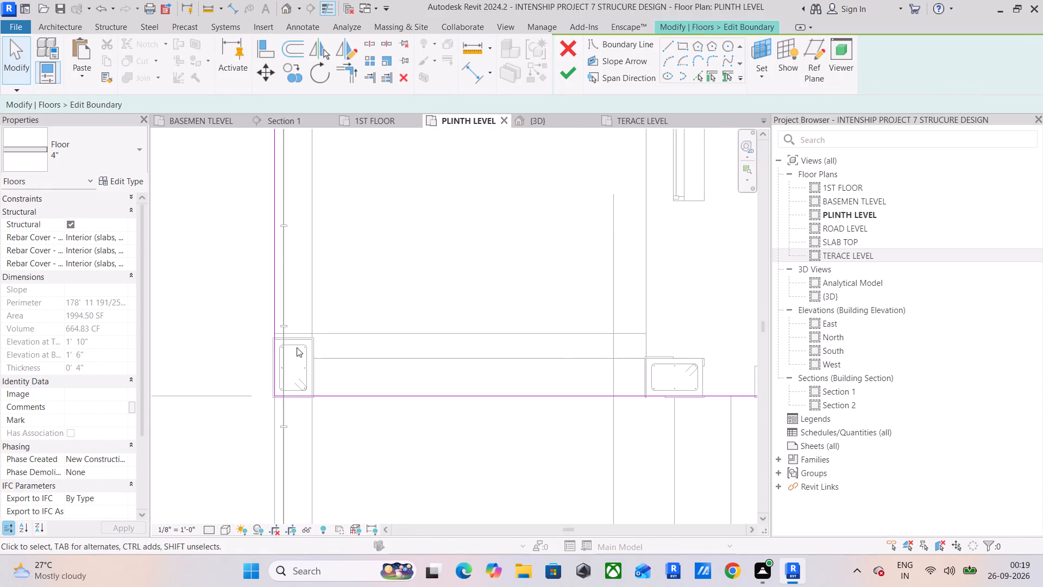
middle_click_drag(297, 349, 300, 432)
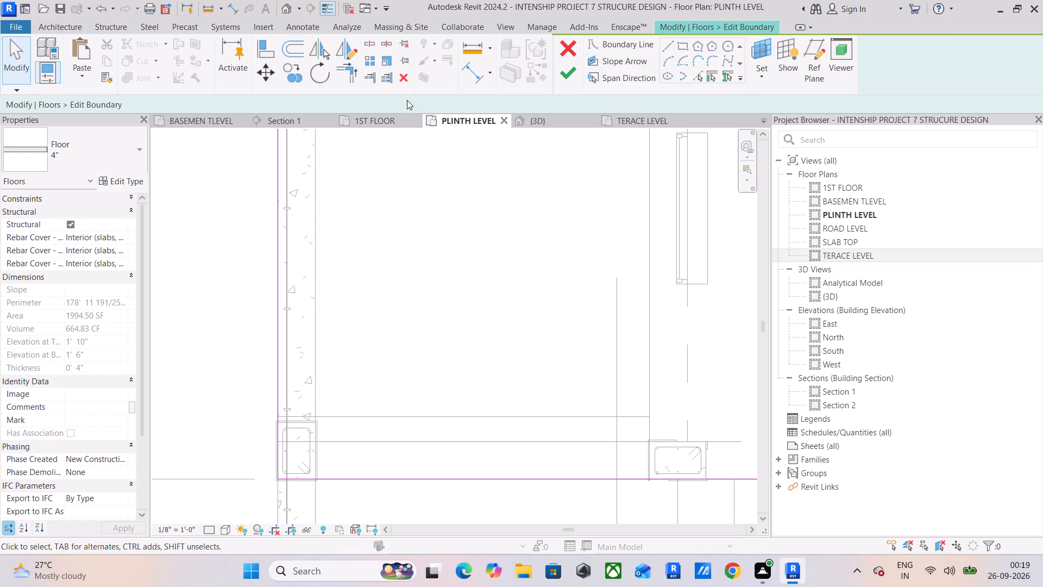
left_click(269, 53)
left_click(317, 261)
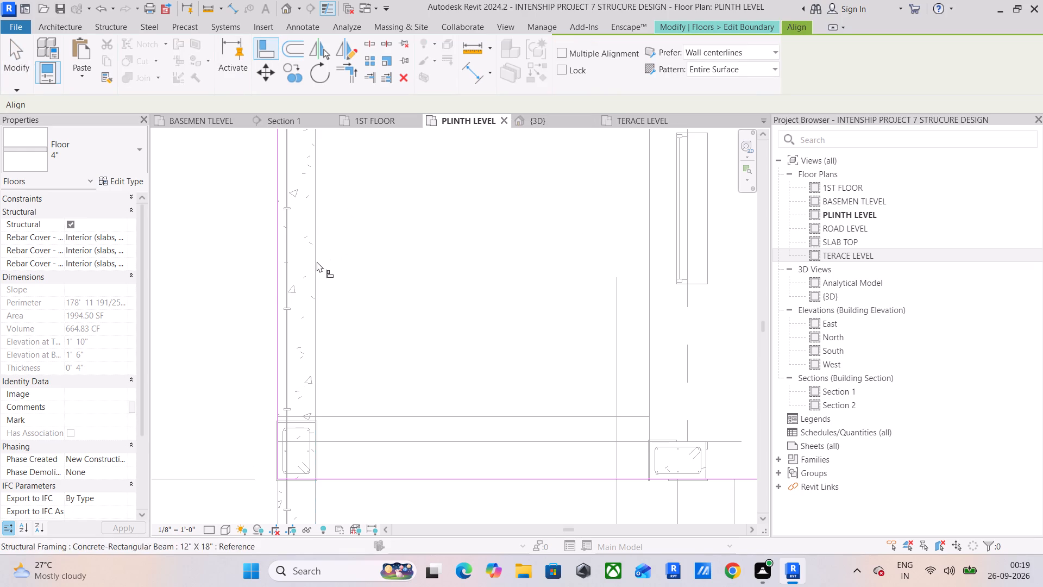
left_click(272, 284)
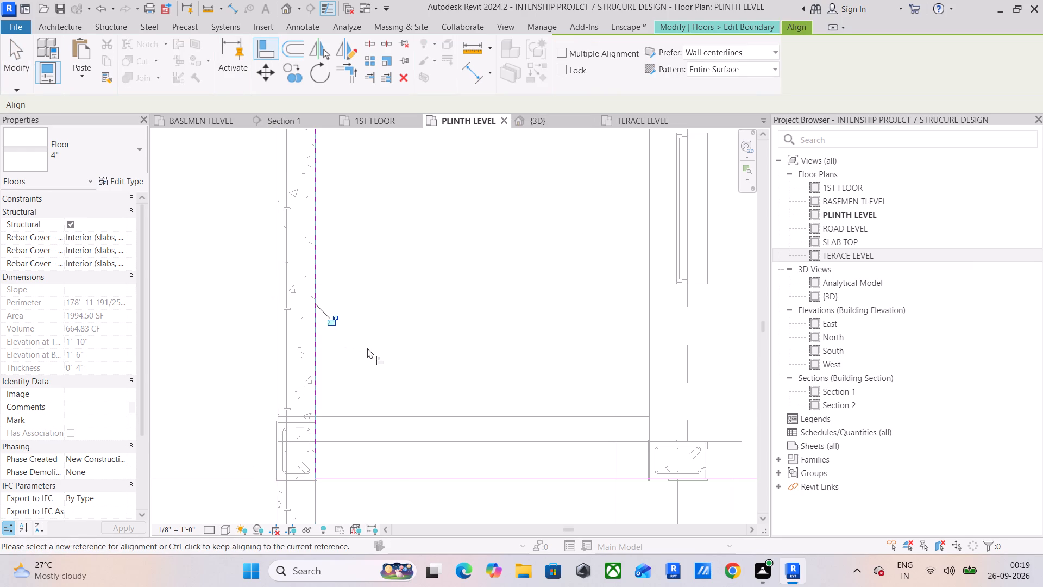
left_click(401, 441)
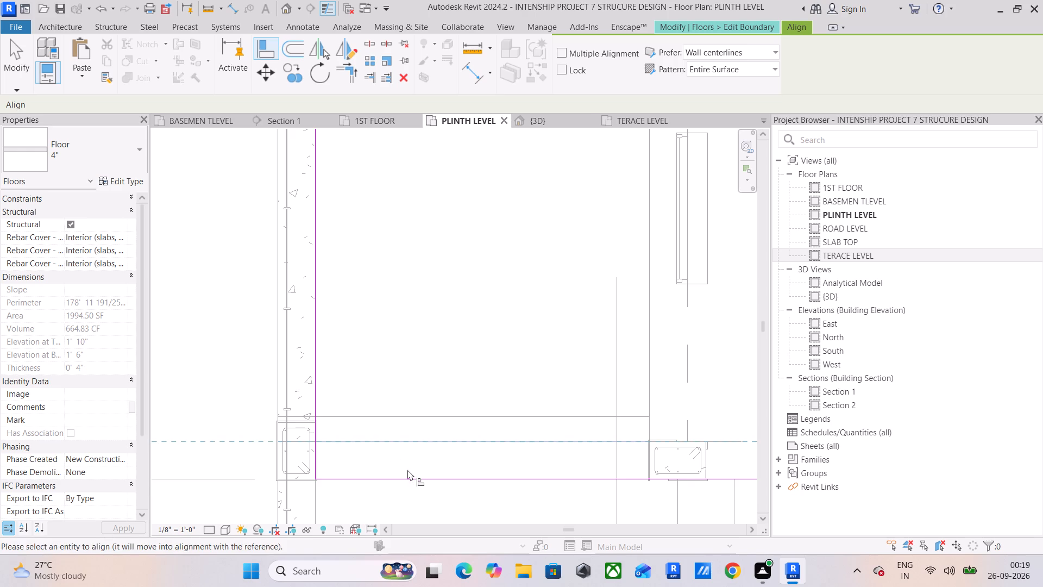
left_click(409, 476)
Align the floor's east boundary line to the inner face of the east perimeter beam.
scroll(456, 441, "down", 4)
middle_click_drag(476, 436, 224, 441)
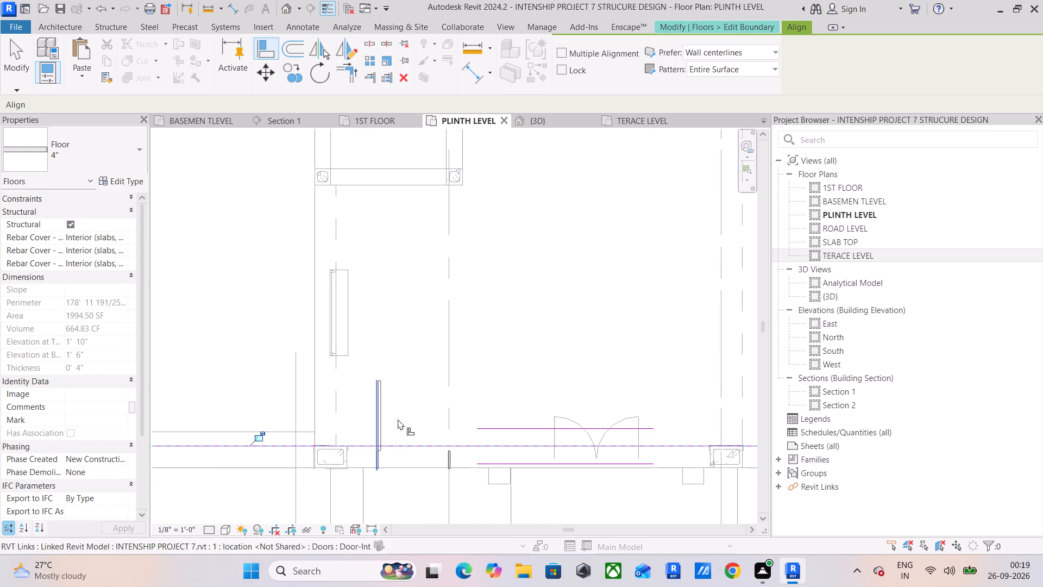
scroll(571, 438, "down", 4)
middle_click_drag(590, 429, 152, 450)
scroll(383, 385, "up", 8)
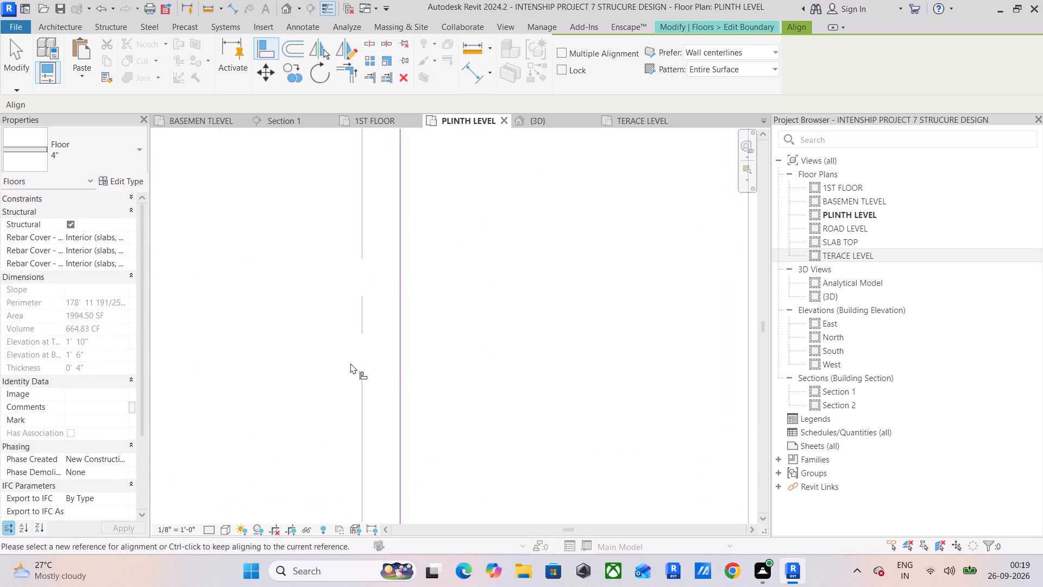
left_click(362, 388)
left_click(396, 376)
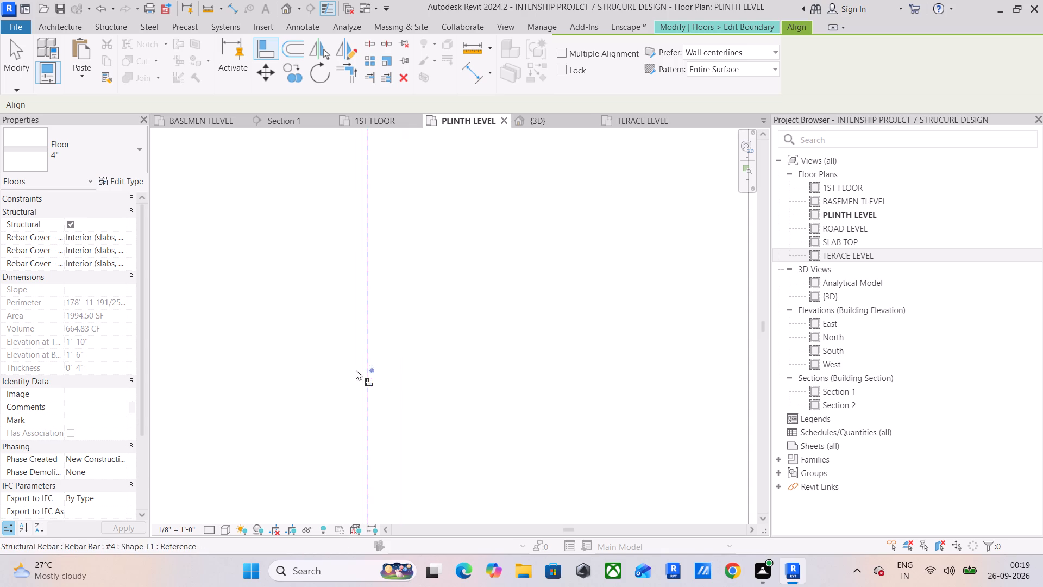
Align the floor's north boundary line to the inner face of the north perimeter beam.
scroll(353, 369, "down", 6)
middle_click_drag(347, 351, 336, 471)
middle_click_drag(337, 341, 339, 494)
middle_click_drag(366, 334, 380, 459)
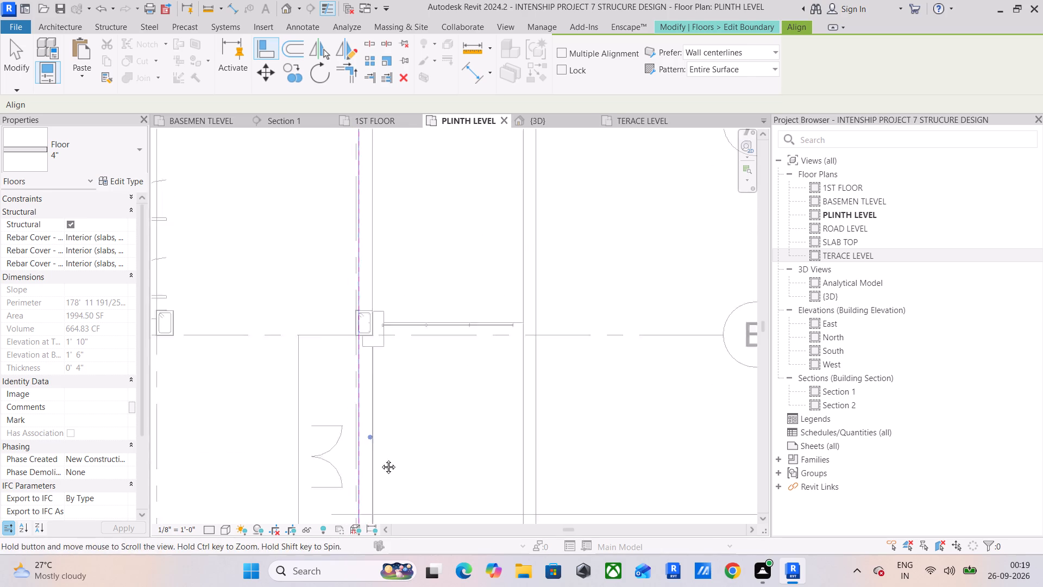
middle_click_drag(380, 459, 397, 501)
scroll(397, 501, "down", 1)
scroll(282, 184, "up", 7)
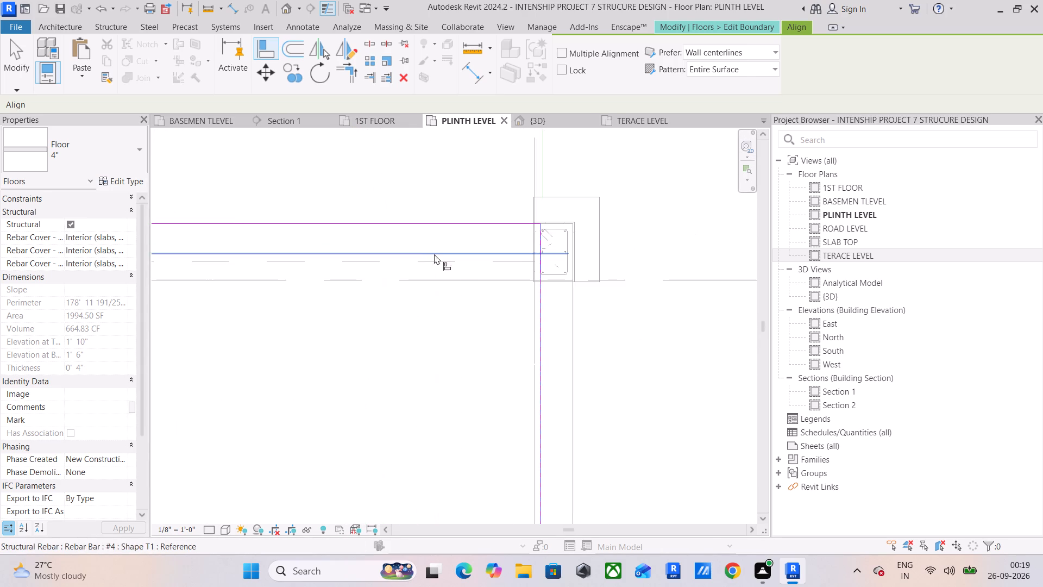
left_click(457, 265)
left_click(442, 227)
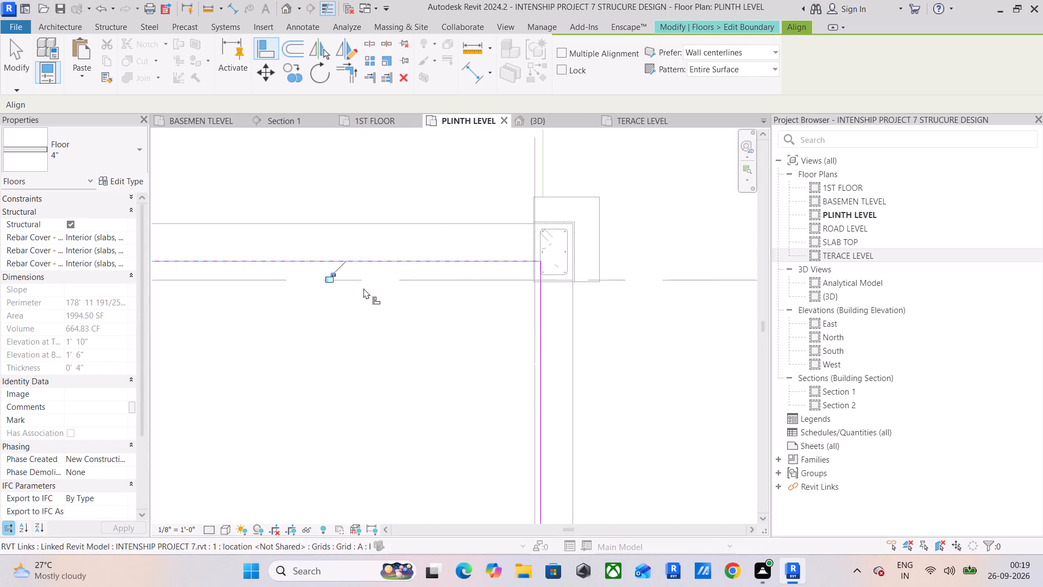
Check the boundary's northwest corner at the column and finish the plinth-level floor's boundary edit.
scroll(359, 322, "down", 5)
middle_click_drag(338, 337, 551, 313)
scroll(355, 309, "down", 4)
middle_click_drag(278, 303, 552, 303)
middle_click_drag(272, 310, 292, 313)
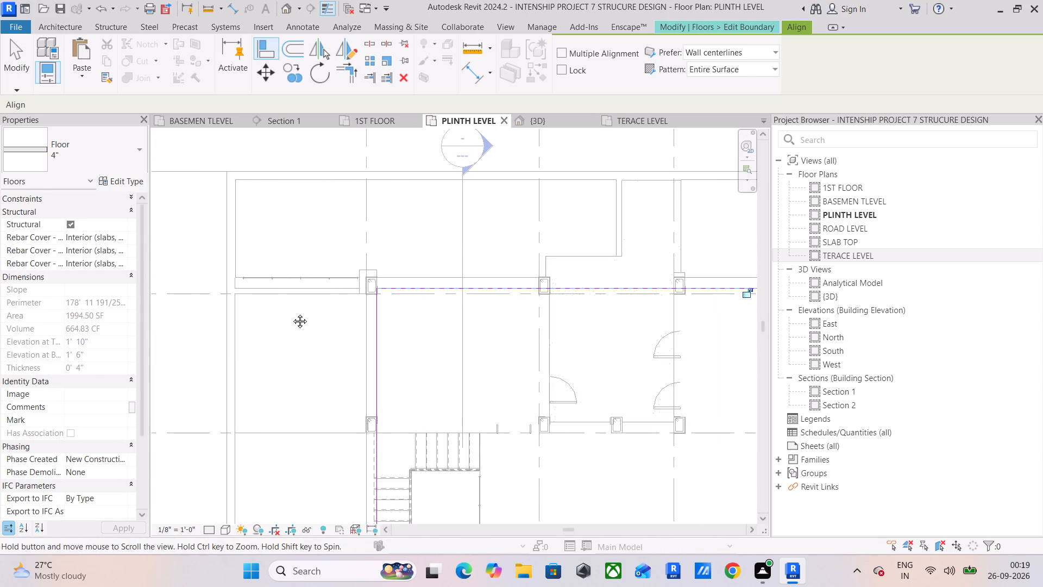
middle_click_drag(292, 313, 357, 303)
scroll(408, 284, "up", 4)
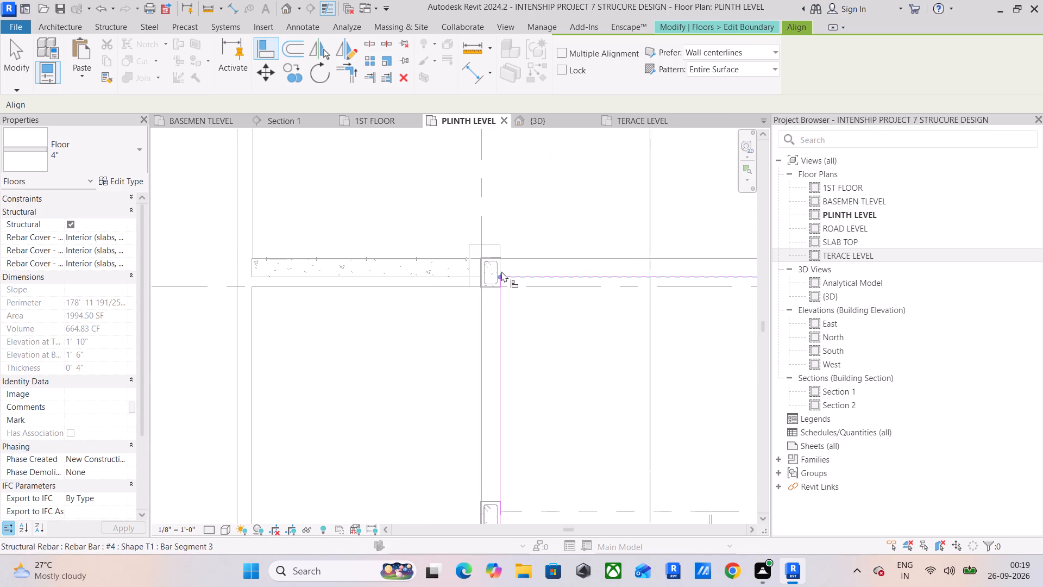
left_click(27, 57)
left_click(569, 70)
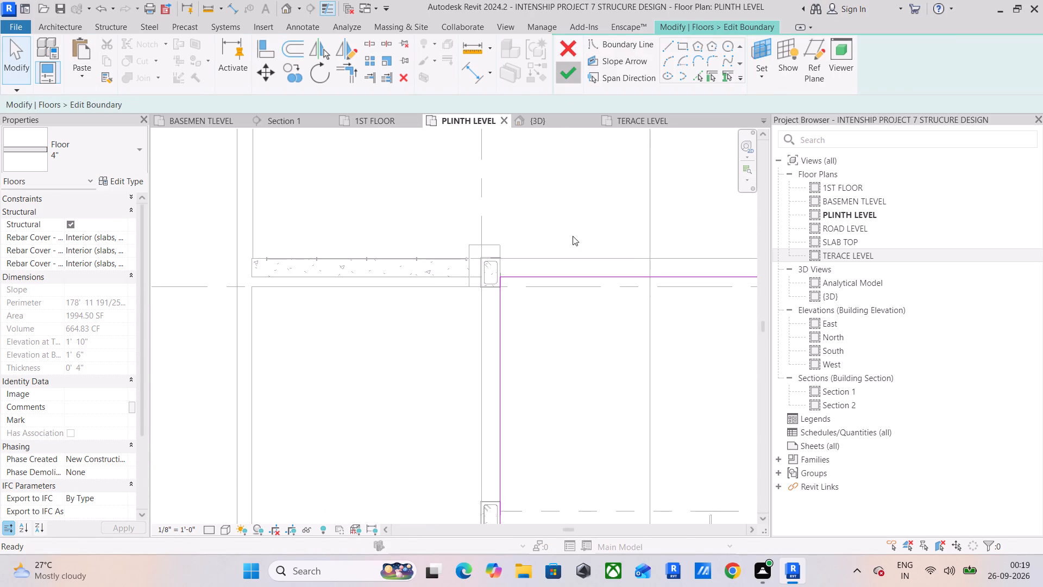
scroll(513, 286, "down", 5)
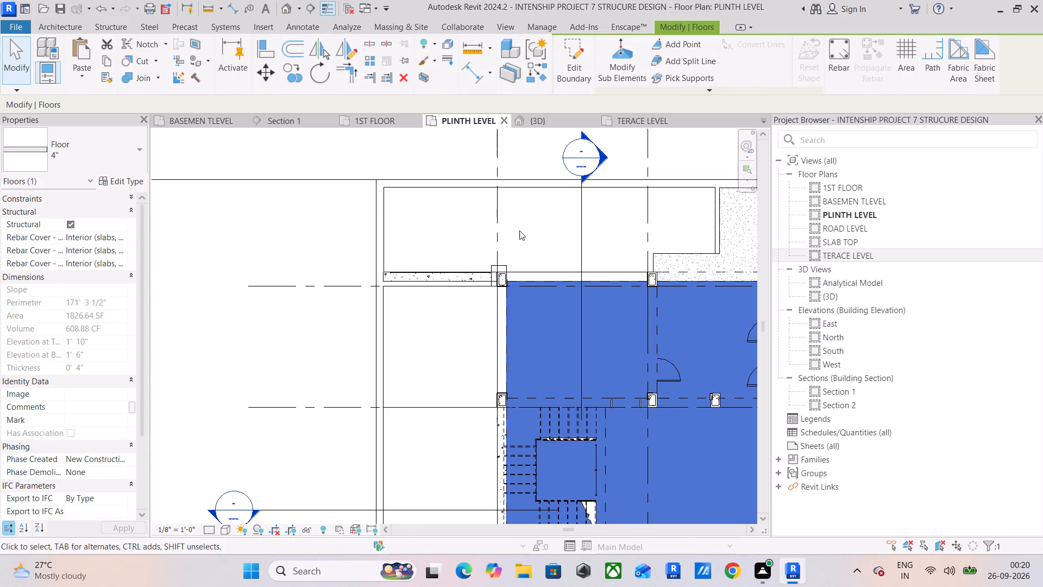
Select the plinth-level floor in Section 1 and examine its edge at the southwest corner column in the PLINTH LEVEL plan.
left_click(291, 121)
left_click(440, 264)
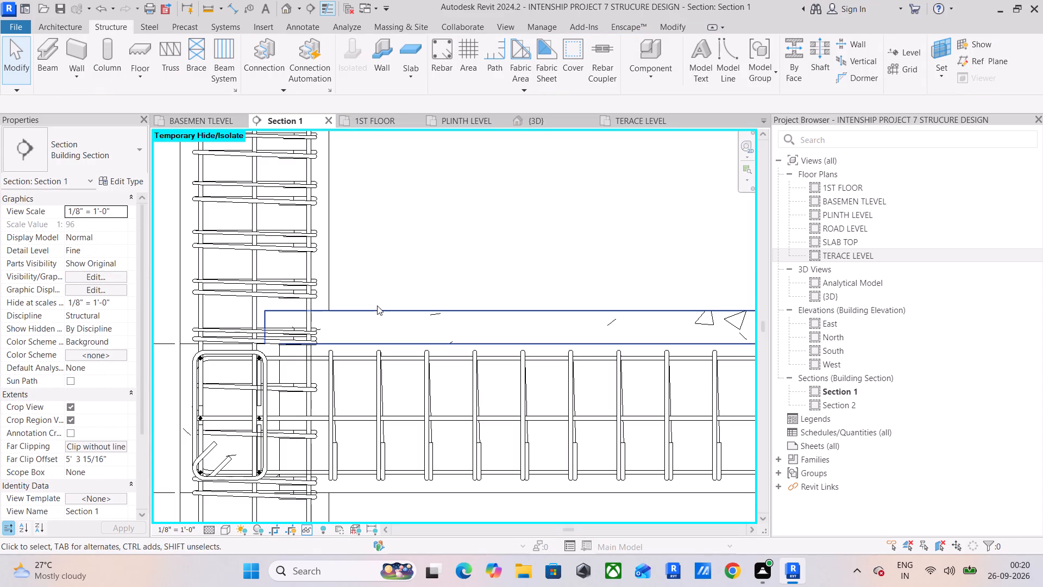
left_click(377, 305)
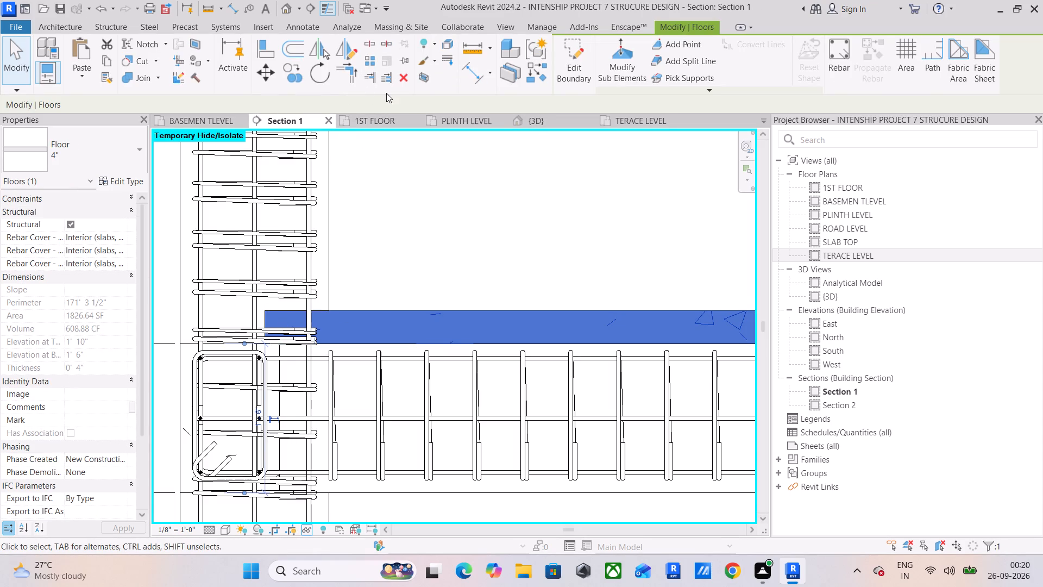
left_click(463, 120)
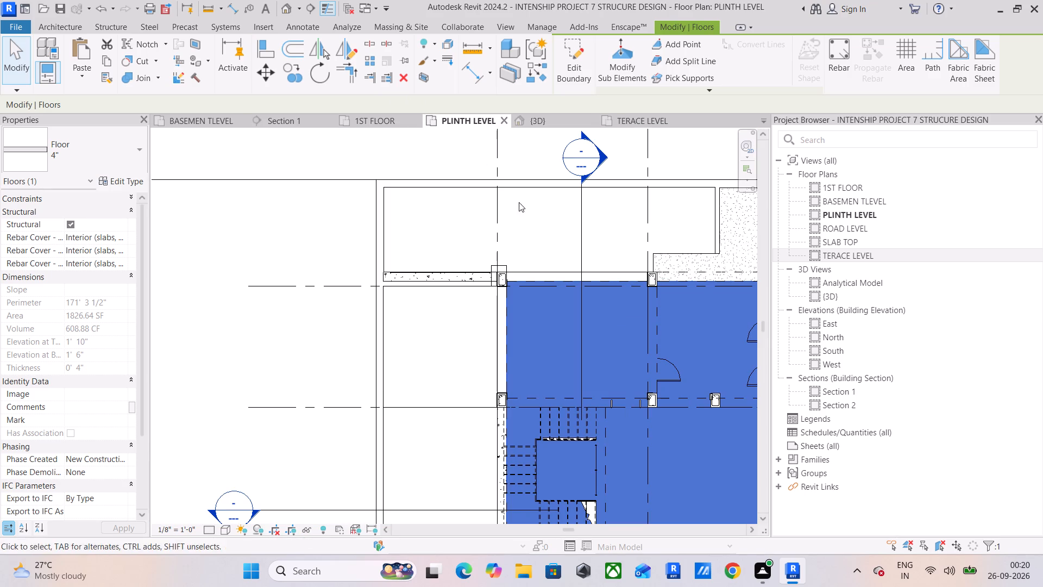
middle_click_drag(510, 266, 446, 137)
scroll(472, 202, "up", 11)
scroll(451, 213, "down", 3)
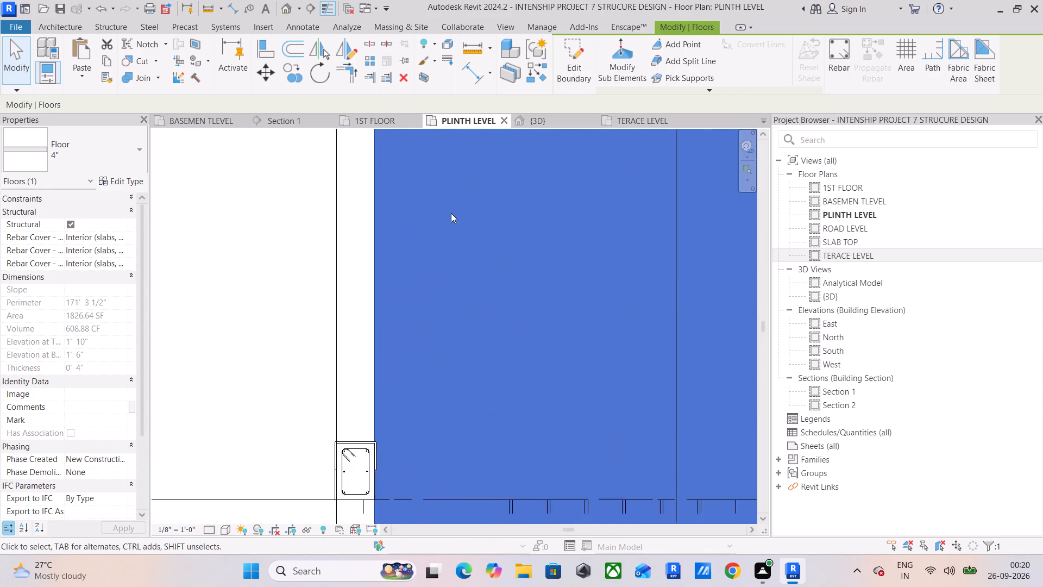
scroll(451, 213, "down", 9)
middle_click_drag(451, 213, 453, 72)
middle_click_drag(474, 296, 485, 157)
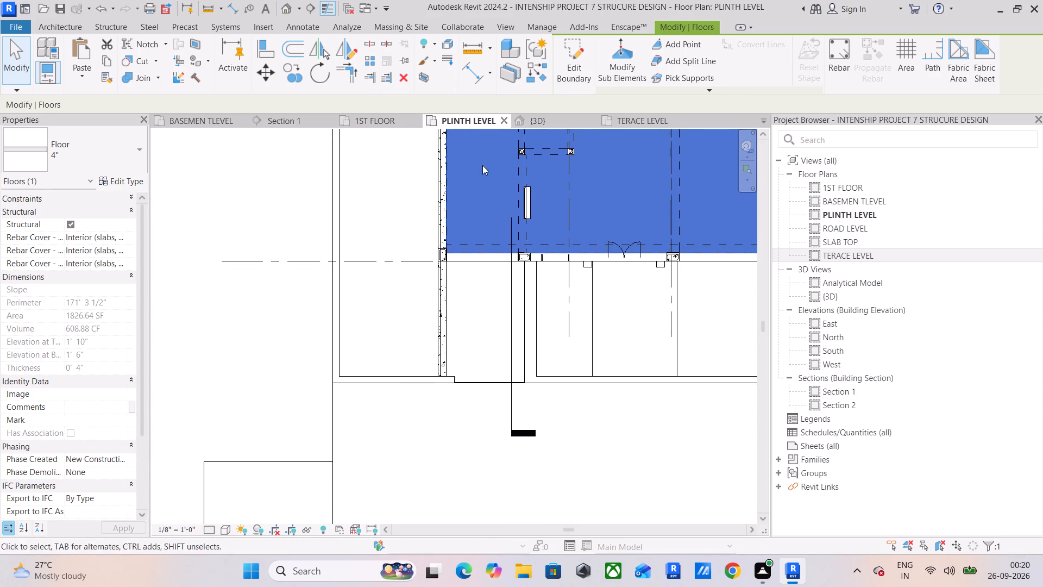
scroll(478, 234, "up", 6)
scroll(418, 254, "up", 6)
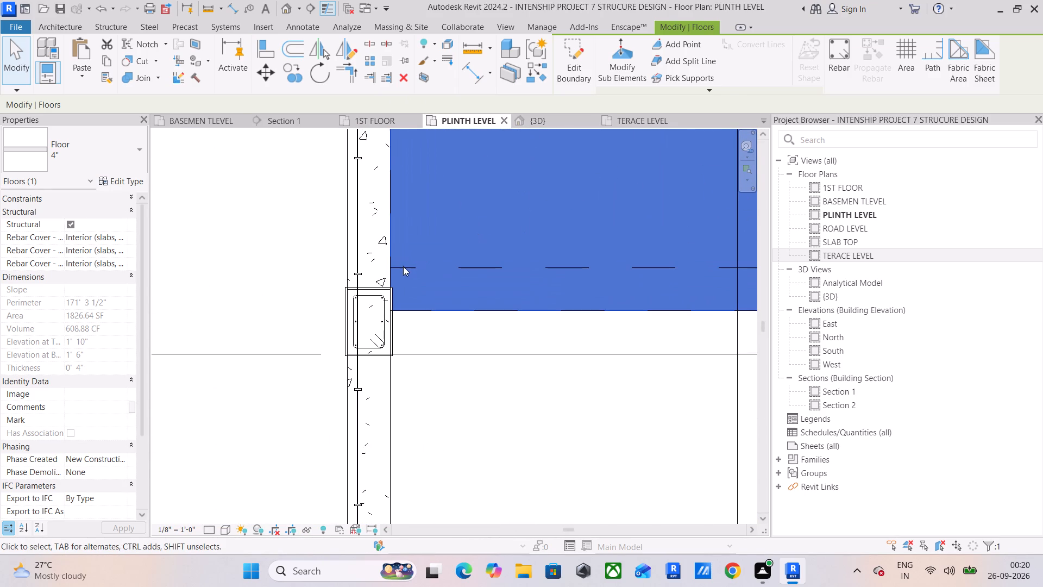
scroll(376, 270, "up", 6)
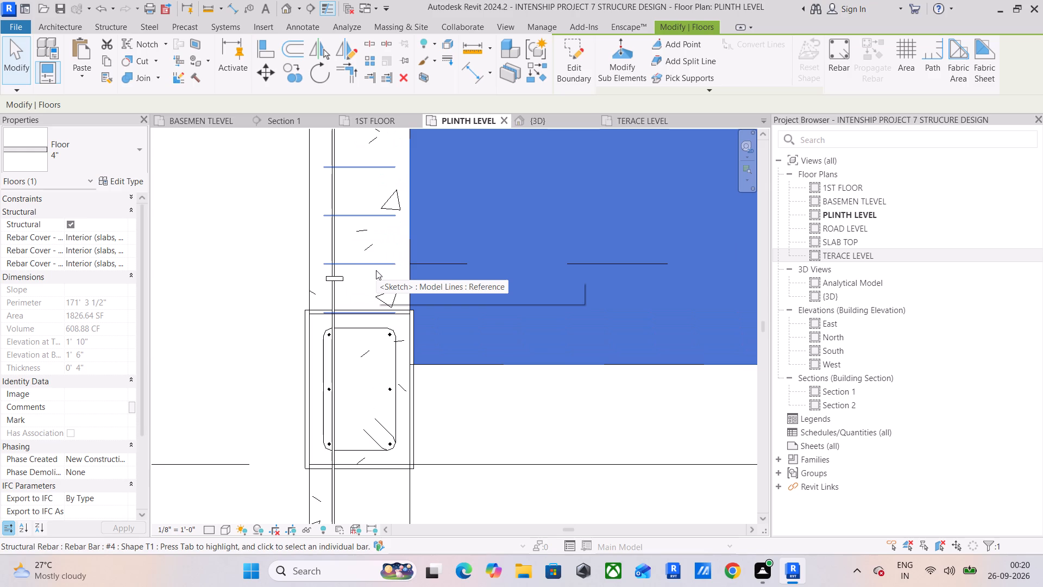
Examine in Section 1 how the north end of the plinth-level slab meets the perimeter beam and column.
left_click(370, 120)
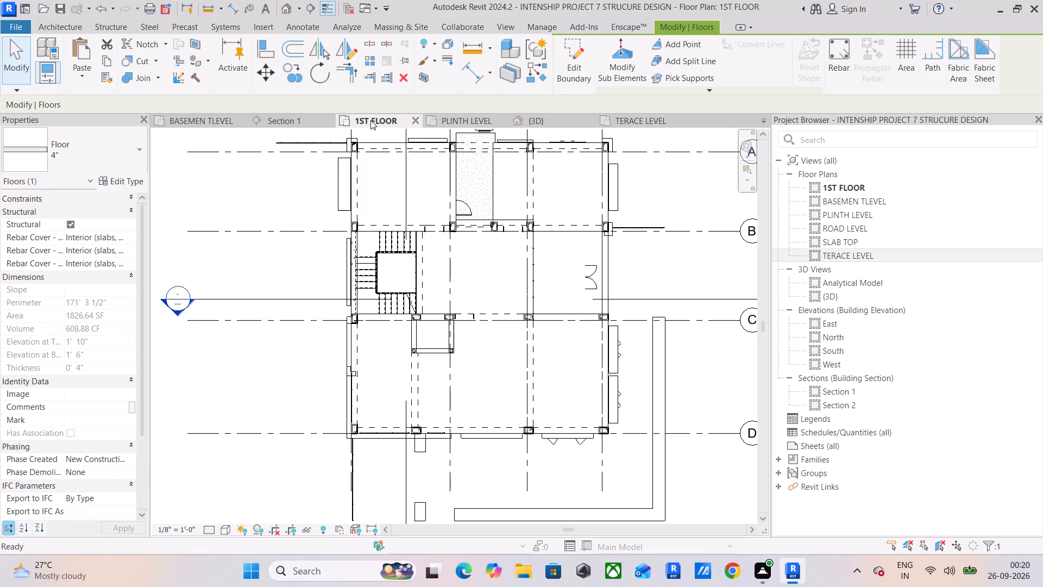
left_click(287, 125)
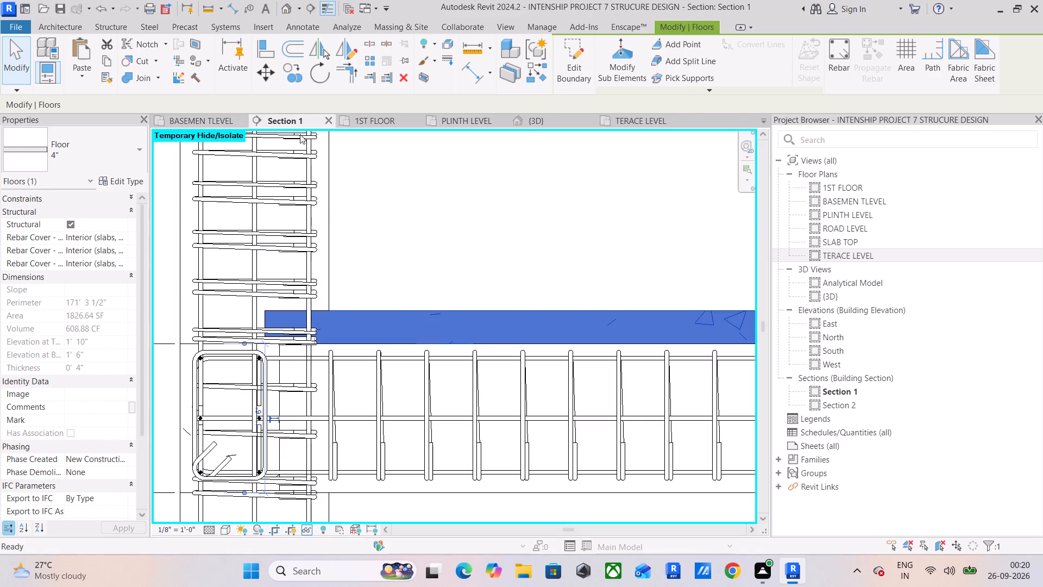
middle_click_drag(326, 260, 442, 259)
scroll(442, 259, "down", 17)
scroll(448, 255, "up", 1)
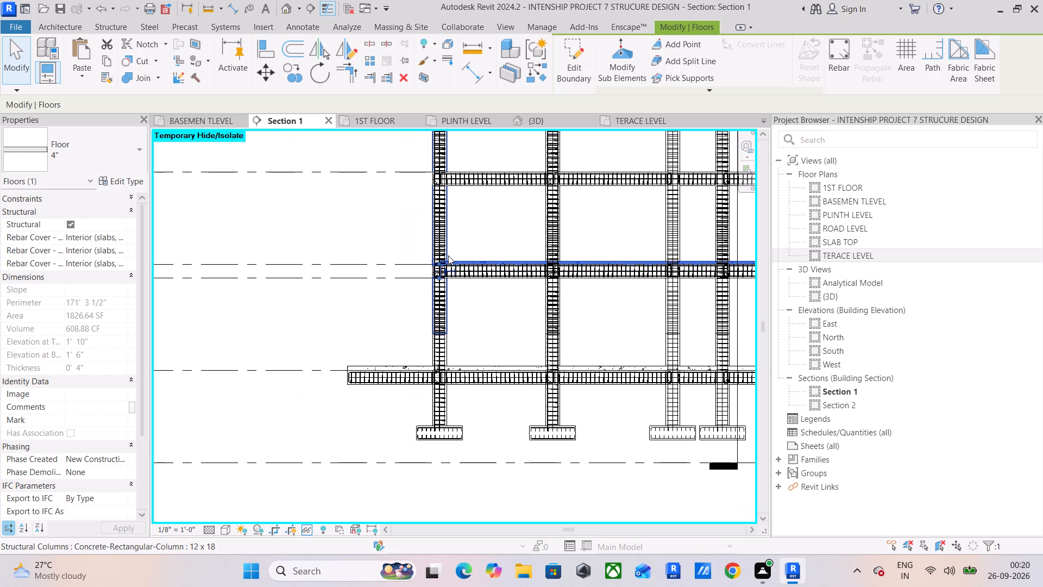
scroll(448, 255, "up", 4)
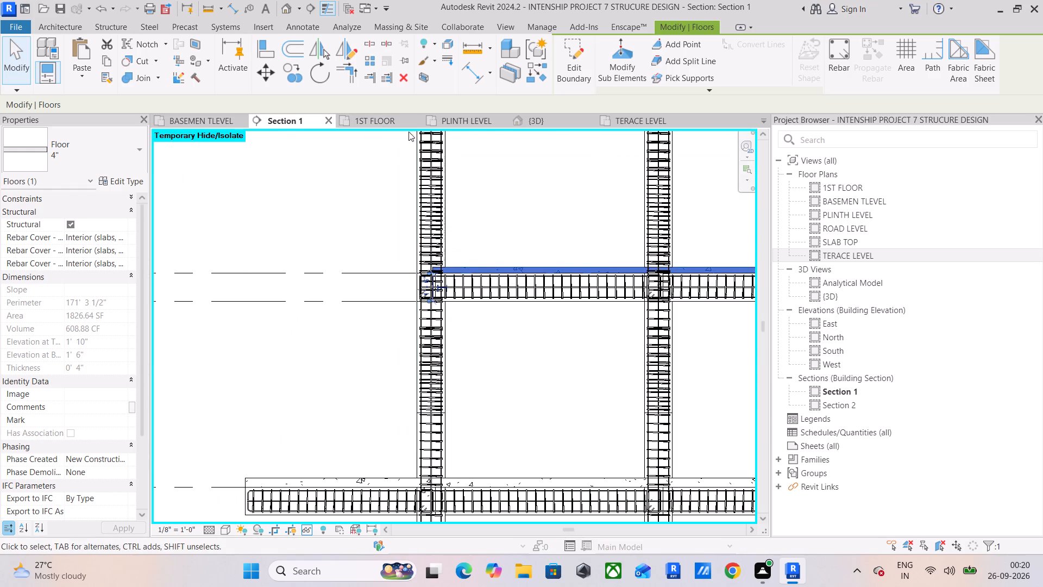
scroll(435, 208, "up", 4)
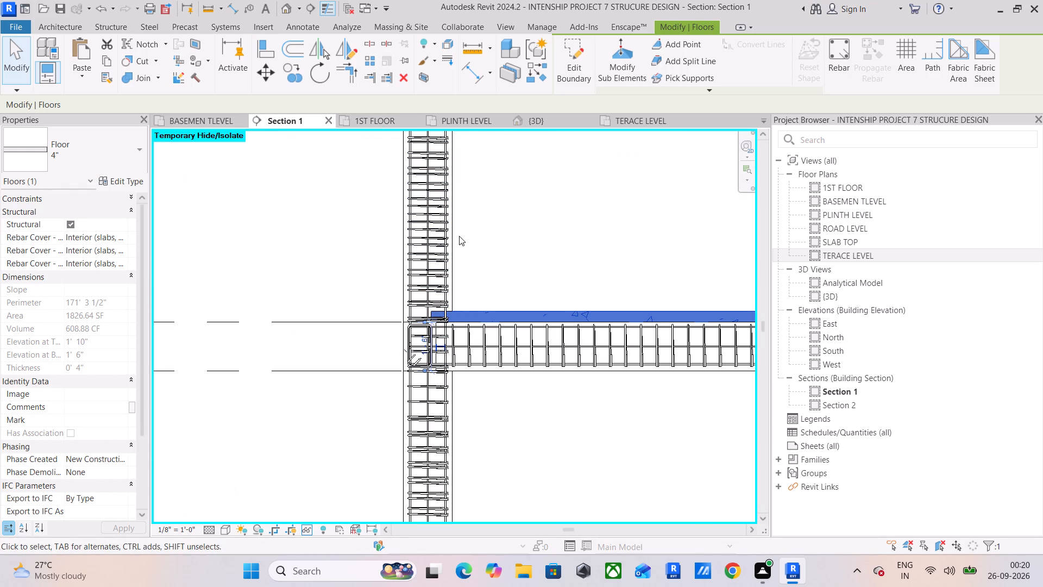
scroll(459, 236, "up", 6)
middle_click_drag(459, 236, 456, 155)
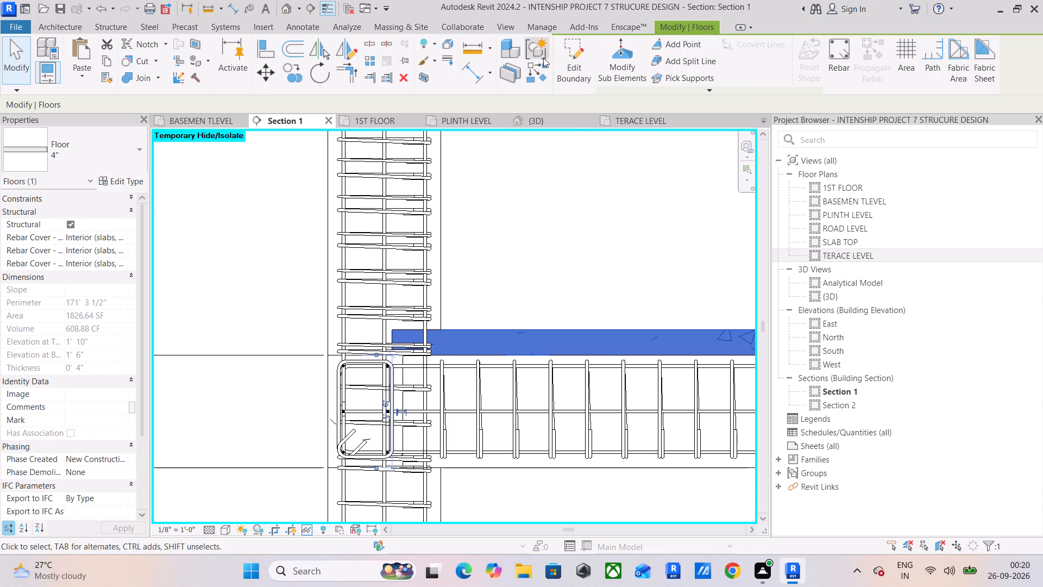
left_click(573, 68)
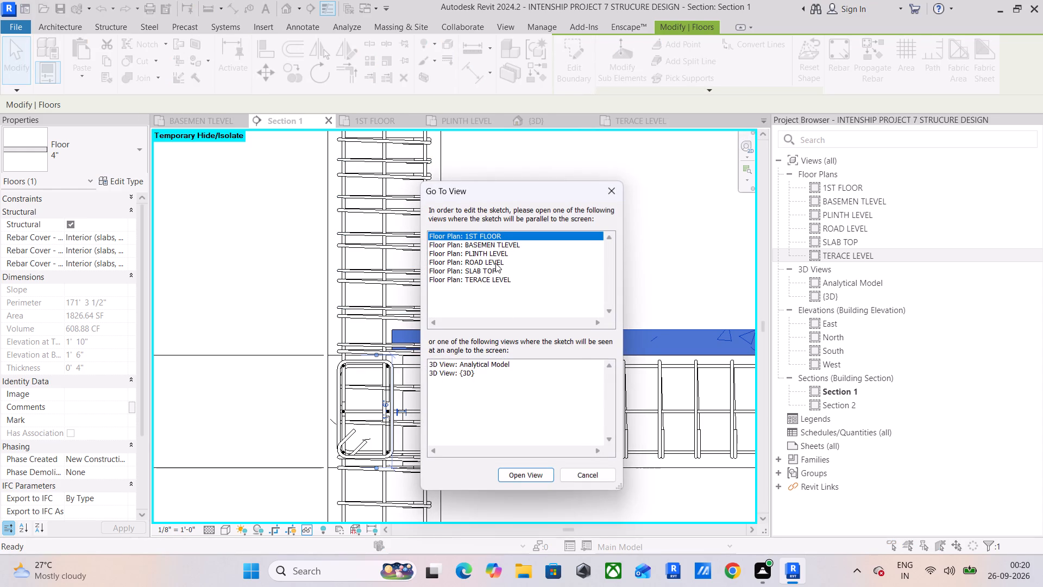
left_click(610, 185)
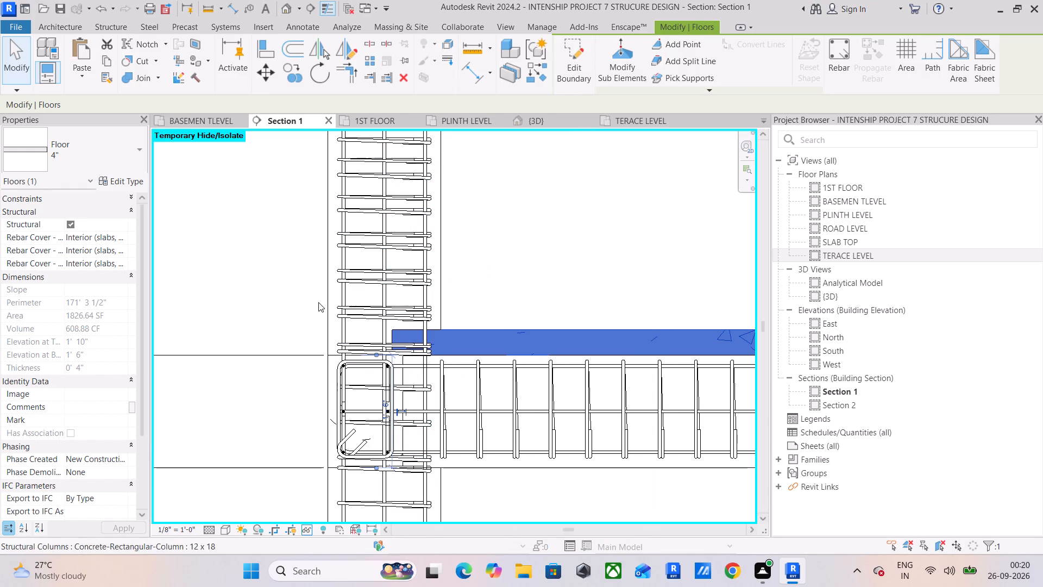
scroll(329, 278, "down", 16)
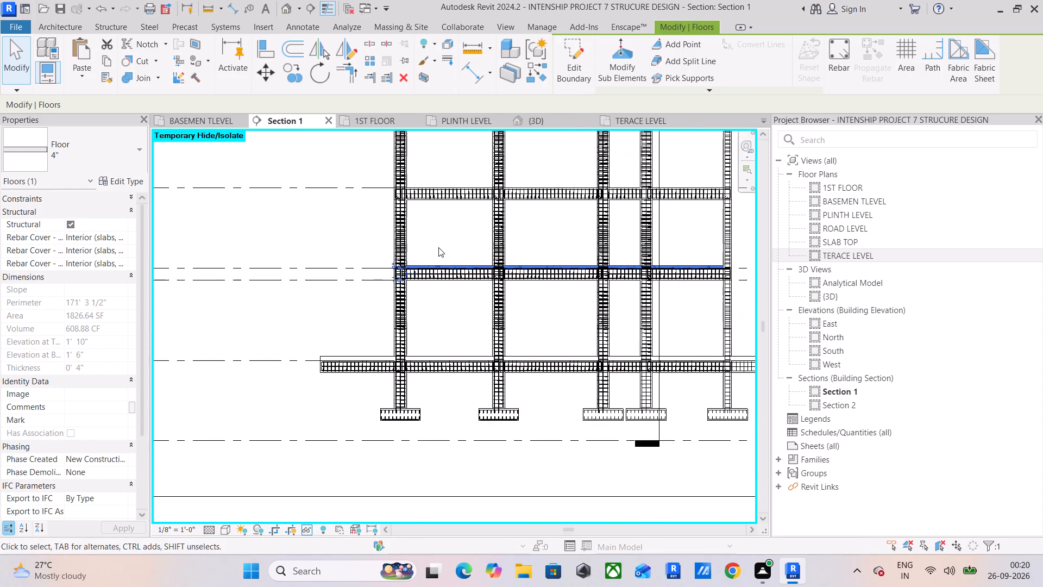
middle_click_drag(438, 247, 406, 386)
scroll(409, 362, "down", 3)
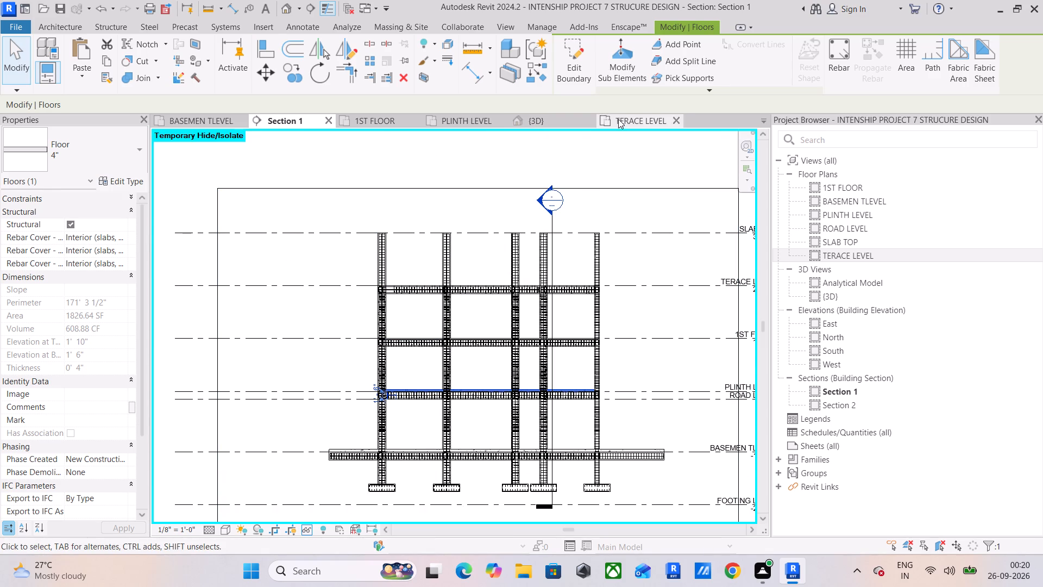
Examine the plinth-level floor's west edge in plan, from the southwest column up to the northwest corner.
left_click(473, 122)
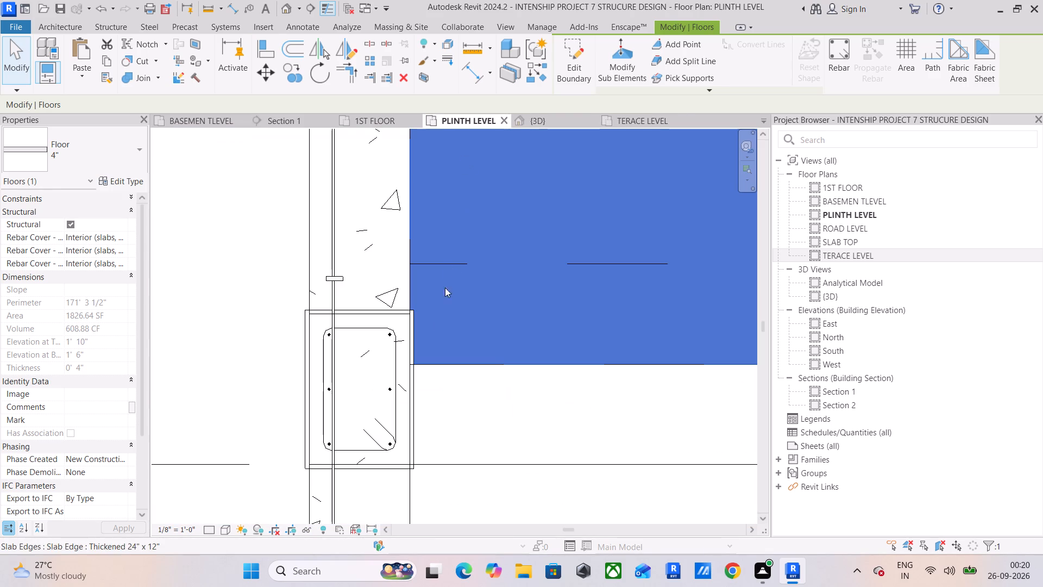
scroll(372, 391, "down", 17)
middle_click_drag(379, 401, 380, 260)
middle_click_drag(391, 309, 389, 458)
scroll(389, 458, "up", 1)
scroll(372, 223, "up", 5)
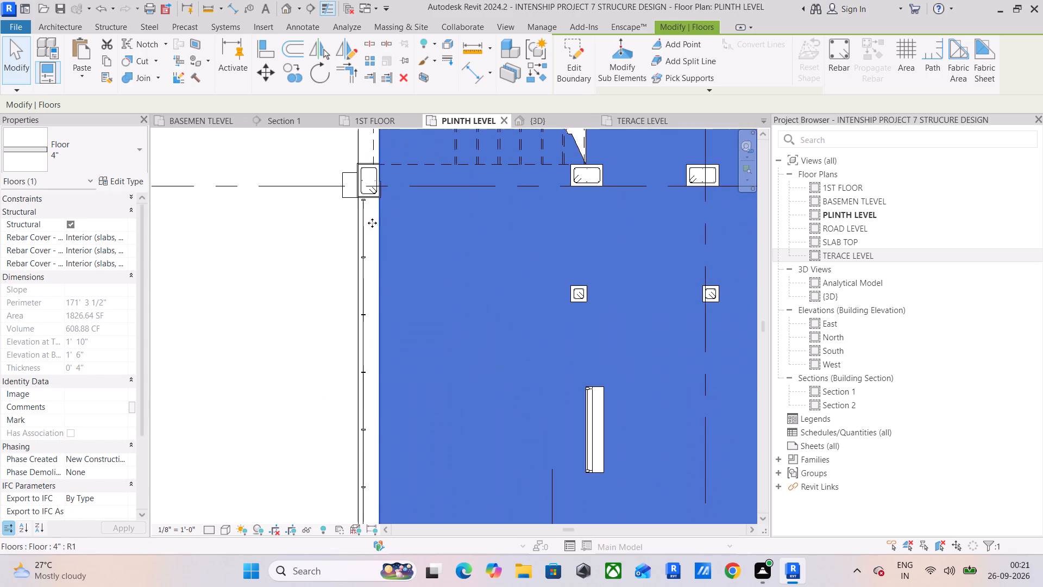
middle_click_drag(388, 256, 389, 374)
scroll(378, 301, "up", 14)
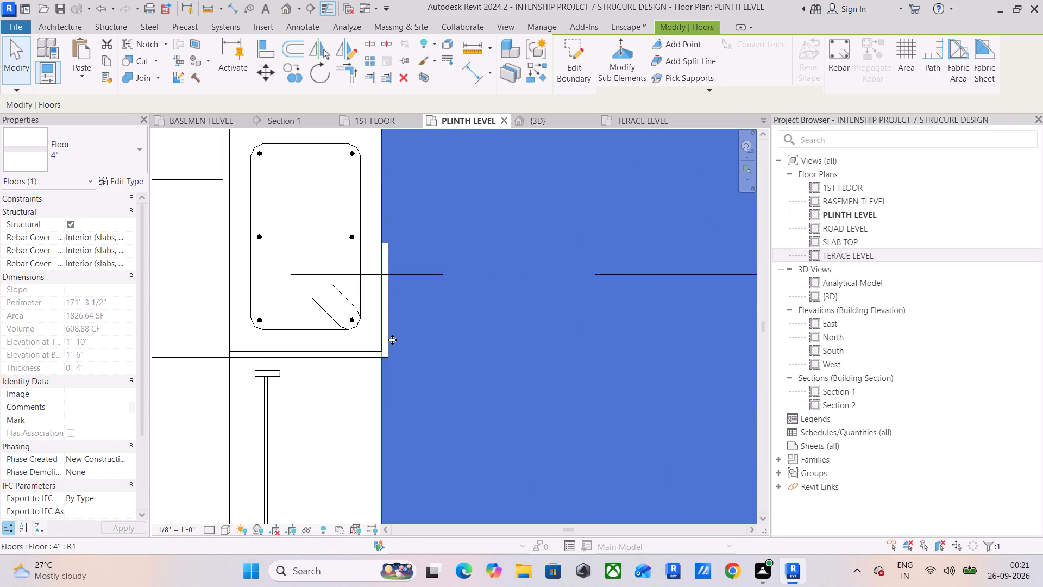
middle_click_drag(189, 364, 398, 404)
scroll(388, 398, "down", 2)
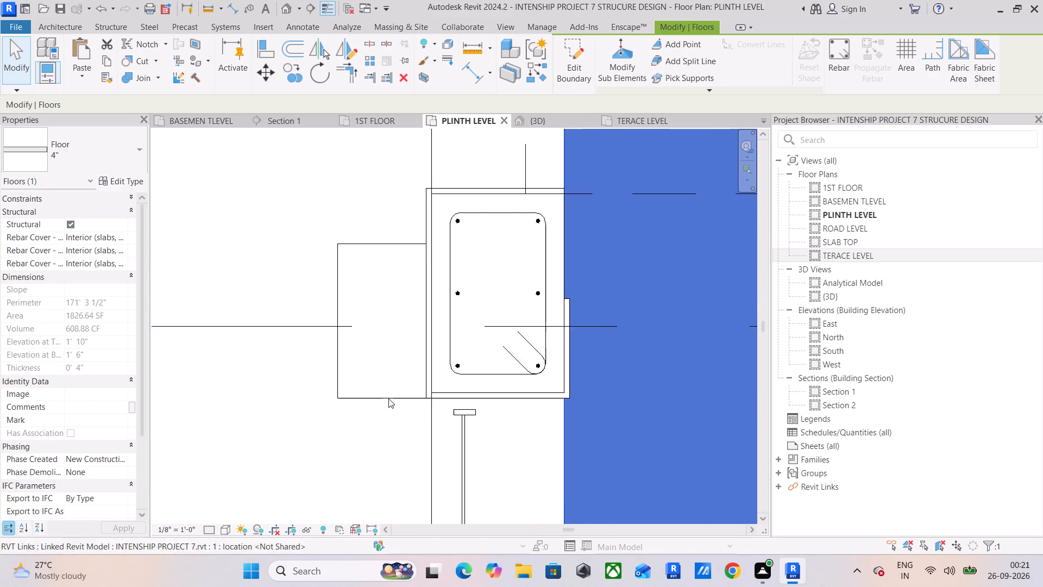
scroll(388, 398, "down", 18)
middle_click_drag(409, 332, 388, 438)
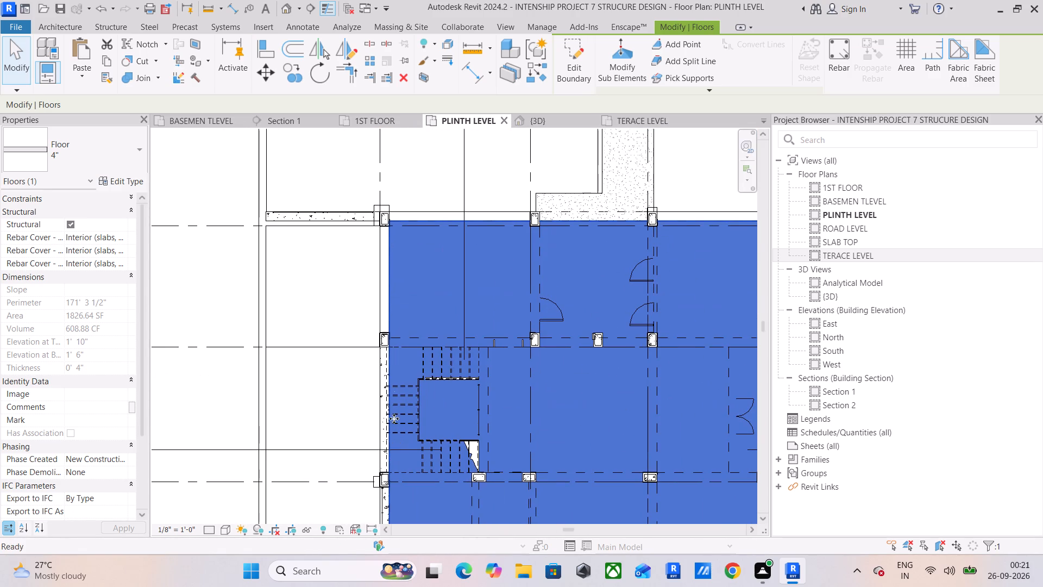
scroll(394, 244, "up", 9)
middle_click_drag(392, 257, 387, 417)
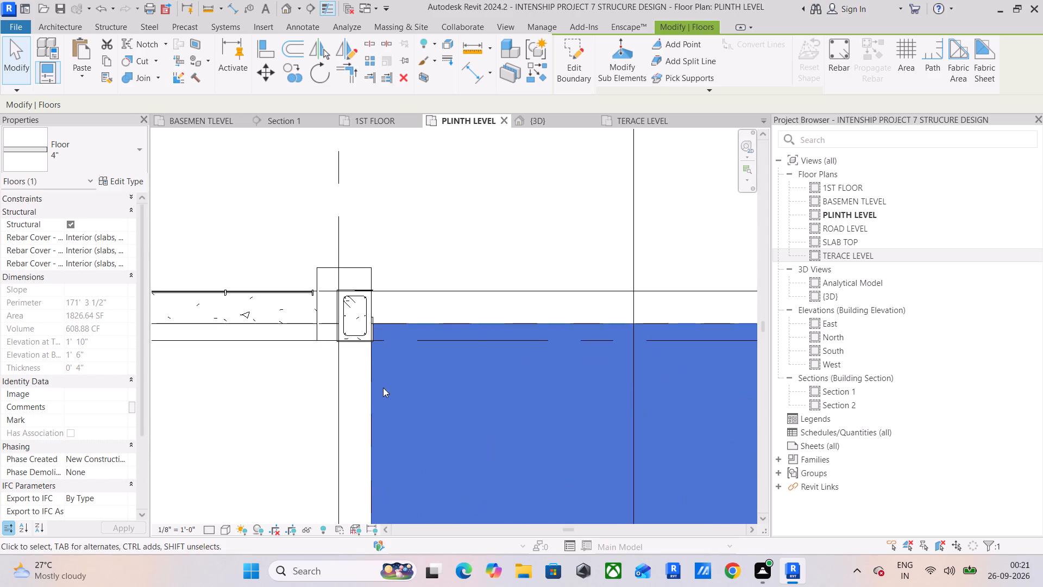
scroll(361, 345, "up", 4)
scroll(362, 345, "down", 9)
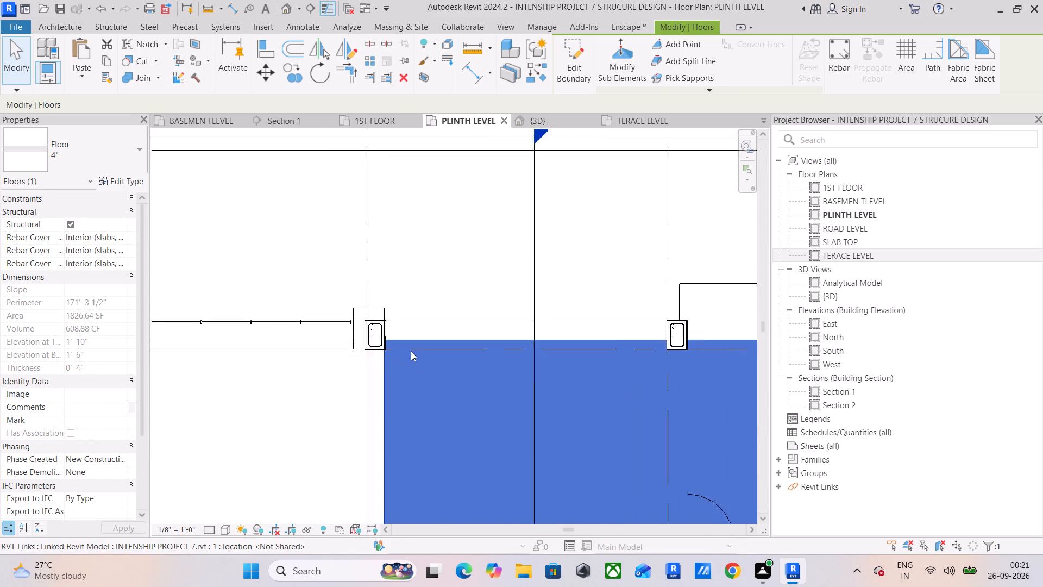
Examine the plinth-level floor's southeast corner at the column on grid D in plan.
scroll(411, 351, "down", 9)
middle_click_drag(518, 356, 353, 218)
scroll(470, 432, "up", 6)
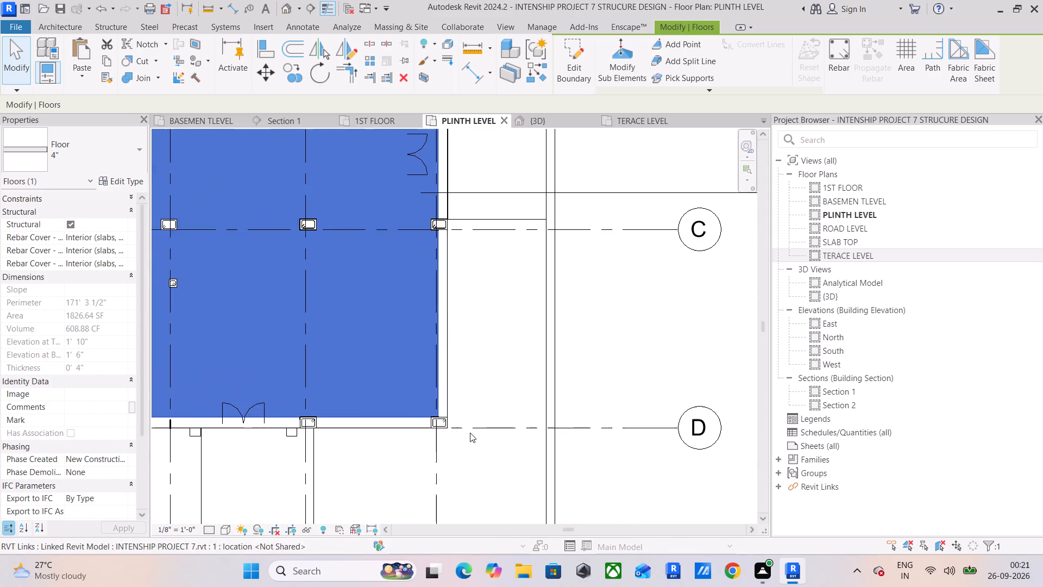
scroll(449, 402, "up", 6)
middle_click_drag(432, 438, 448, 350)
scroll(446, 398, "up", 8)
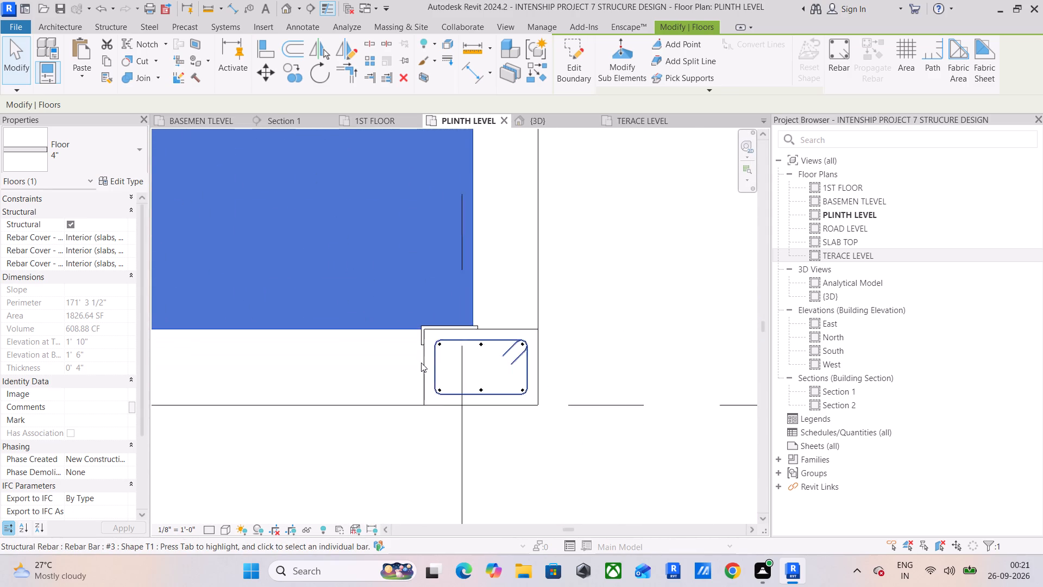
scroll(421, 363, "up", 2)
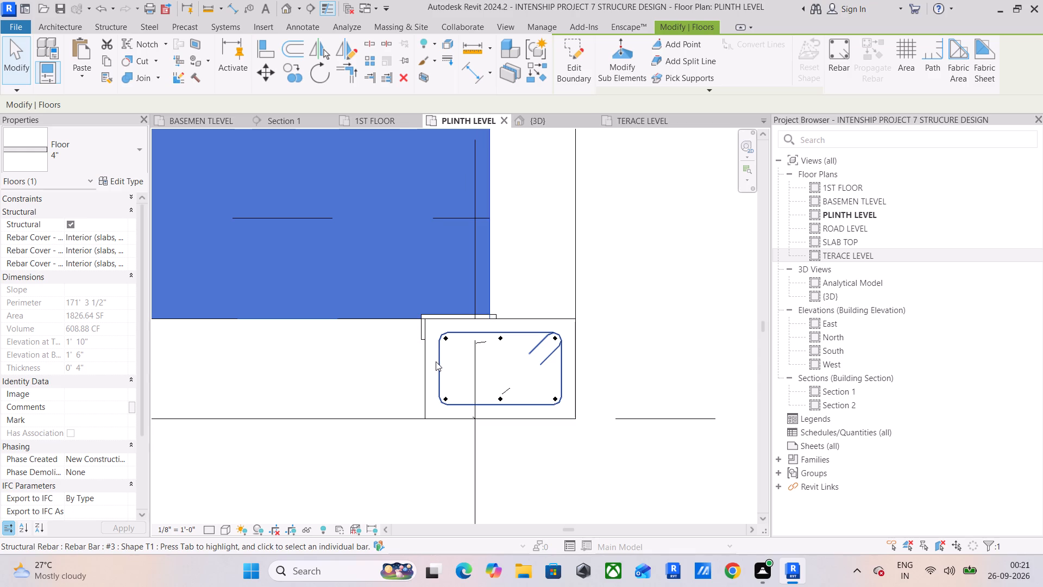
scroll(436, 362, "down", 2)
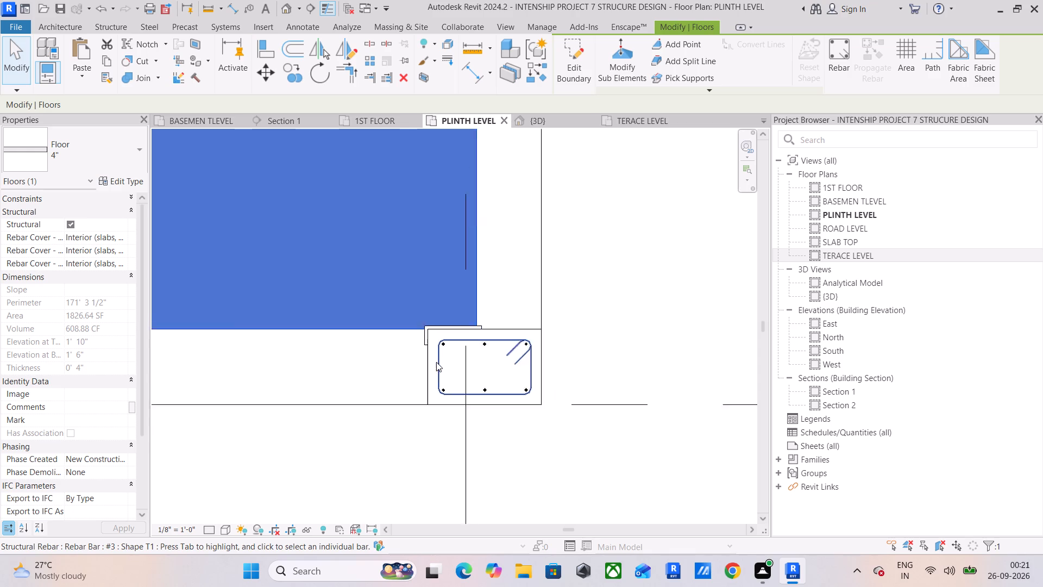
scroll(436, 362, "down", 14)
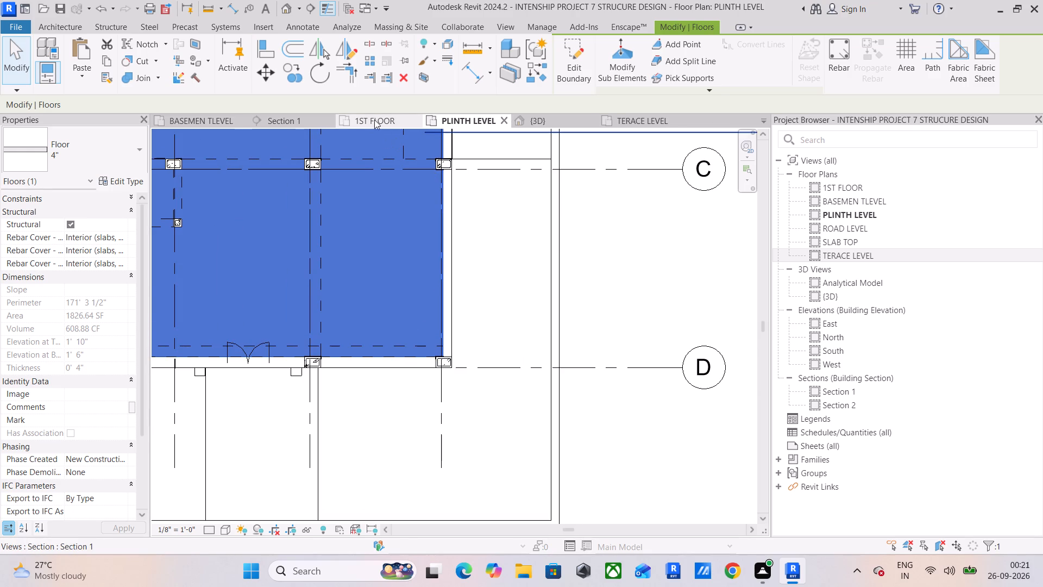
Examine the south end of the plinth-level slab against the beam and column in Section 1, and clear the floor selection.
left_click(273, 122)
scroll(404, 388, "up", 3)
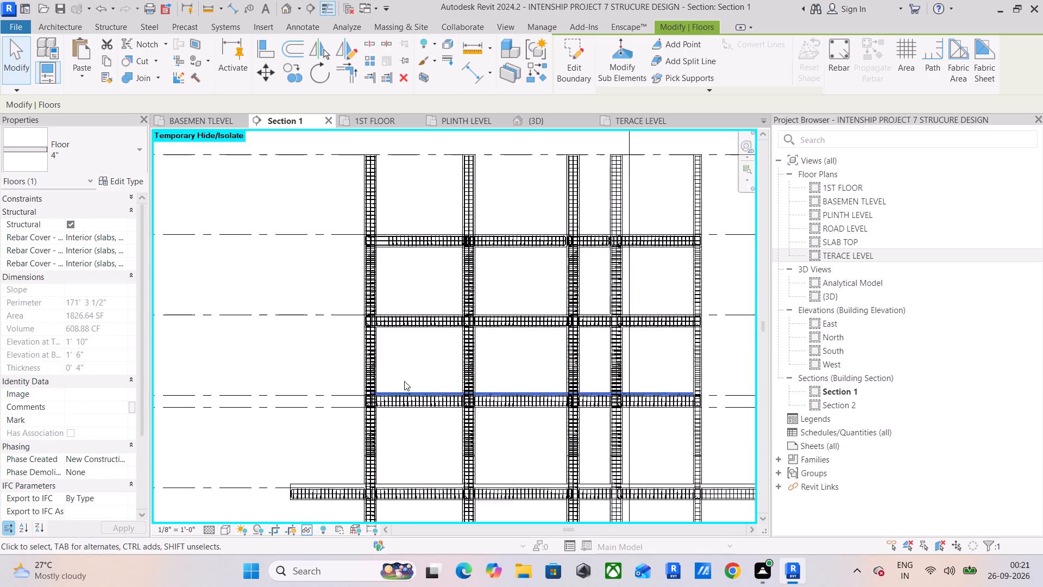
scroll(404, 381, "up", 8)
middle_click_drag(563, 415, 260, 330)
scroll(492, 339, "down", 6)
middle_click_drag(571, 354, 373, 354)
scroll(600, 344, "up", 5)
scroll(456, 322, "up", 10)
middle_click_drag(400, 357, 601, 357)
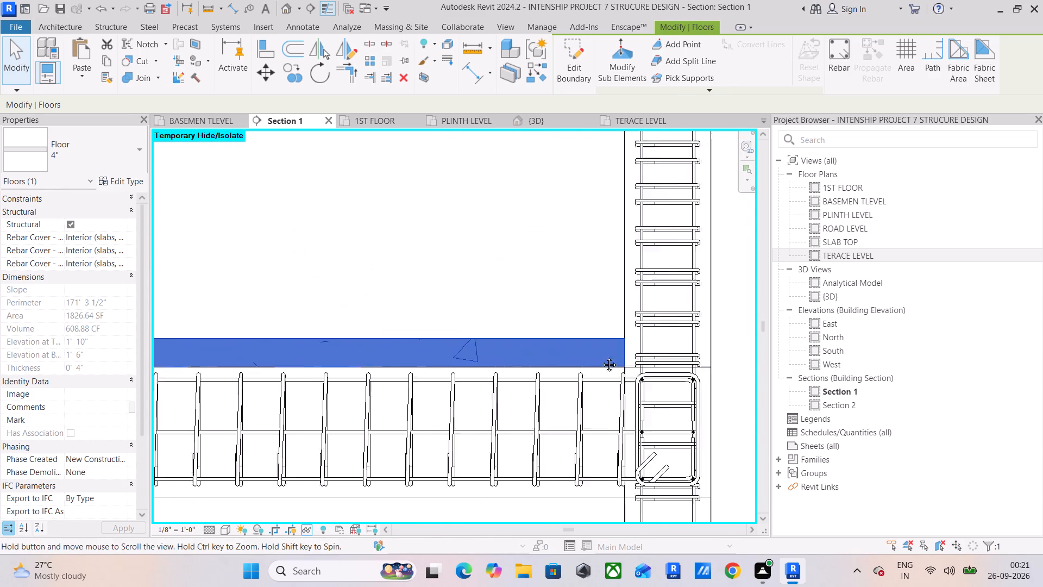
middle_click_drag(601, 357, 654, 352)
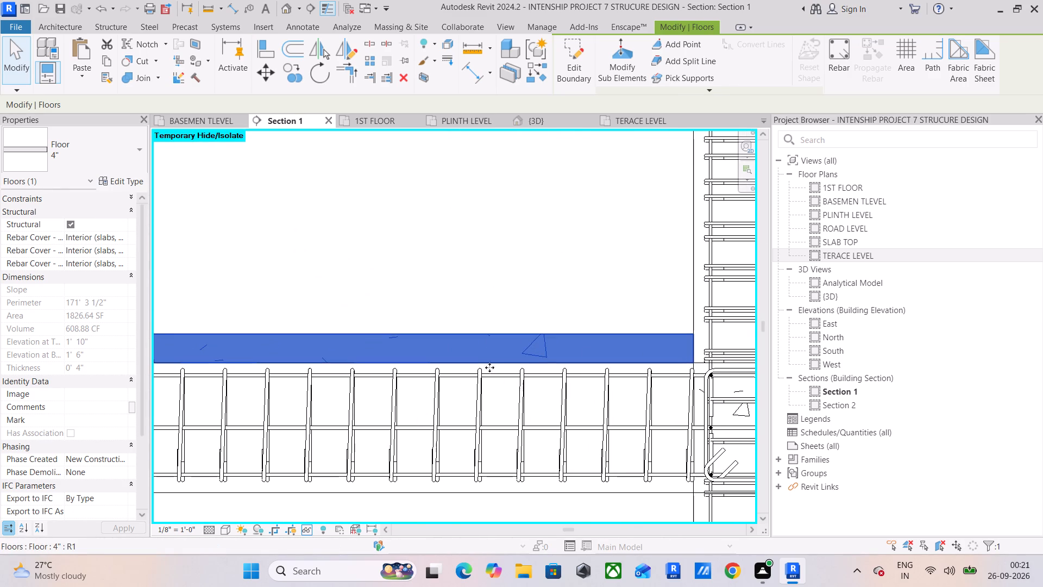
left_click(570, 283)
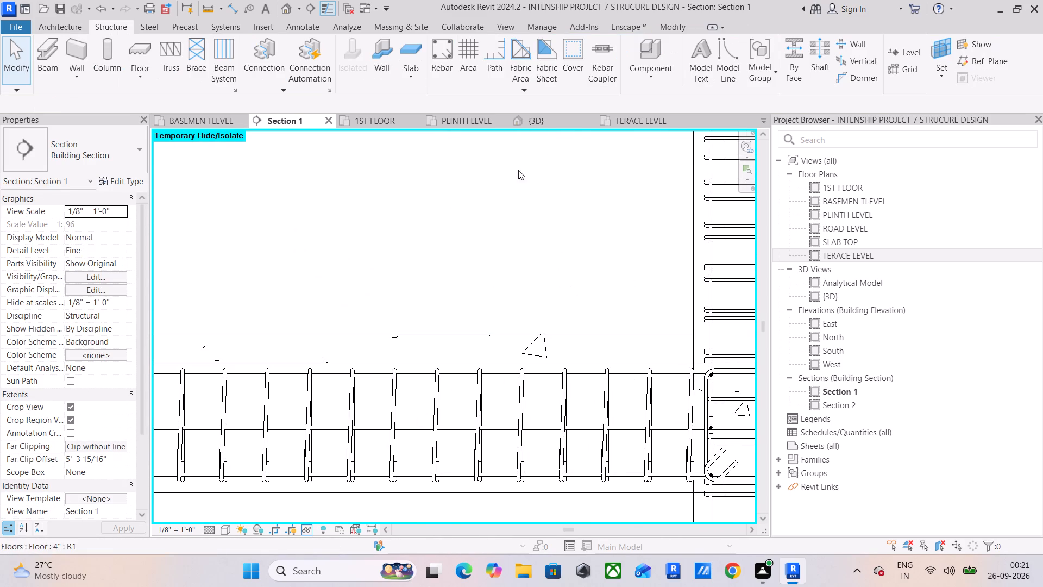
Add a rebar cover setting named SLAB COVER with a 2" cover distance.
left_click(577, 61)
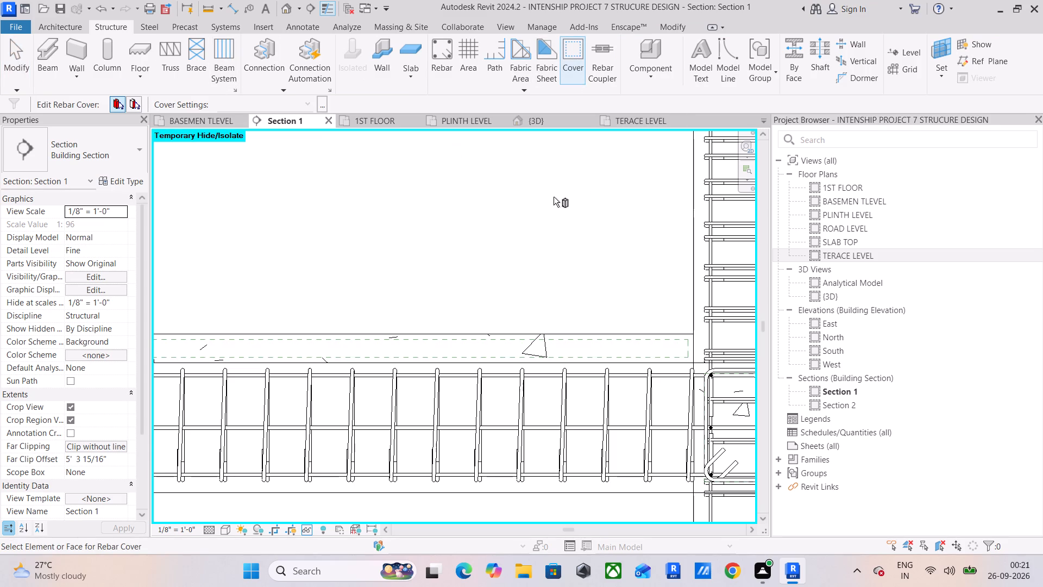
left_click(321, 107)
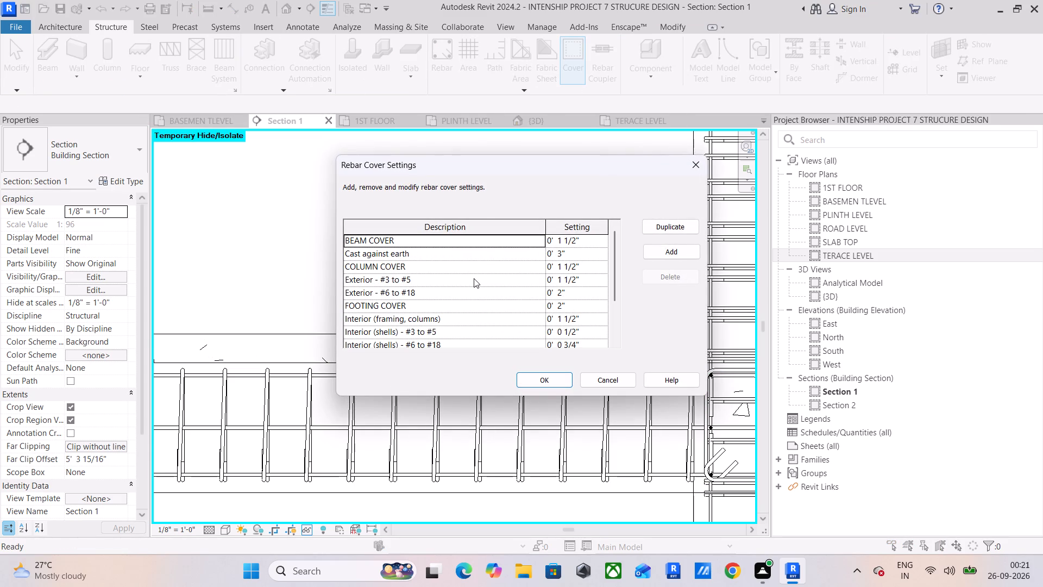
left_click(646, 252)
left_click(438, 332)
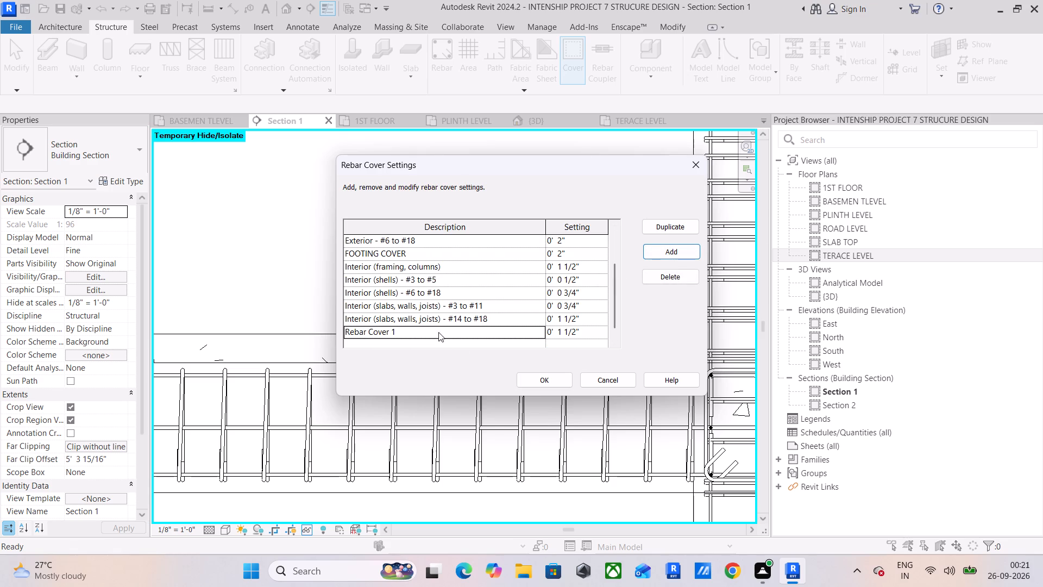
type("SLAB")
left_click(438, 332)
key("space")
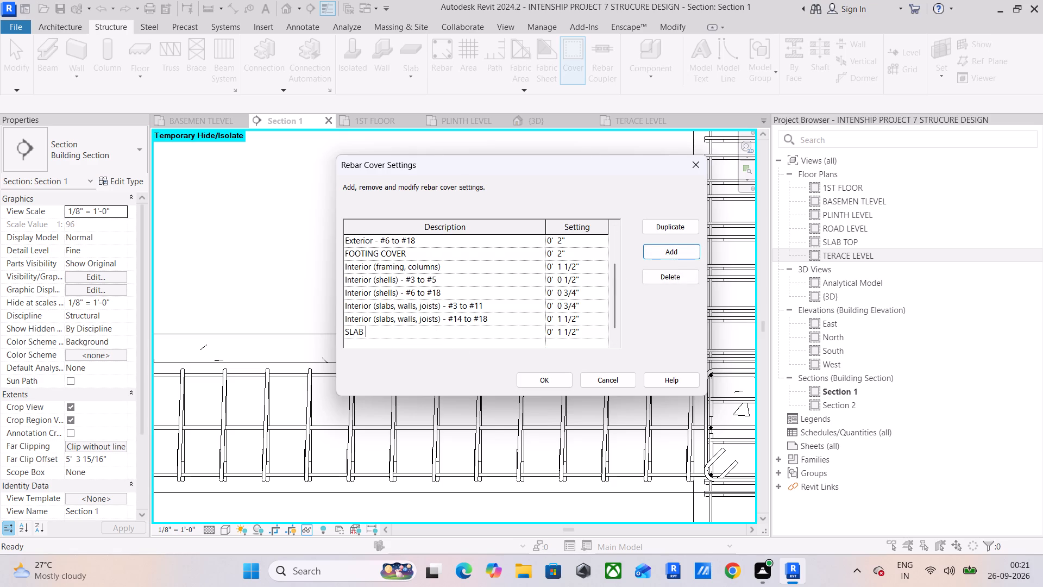
type("COVER")
left_click(581, 329)
left_click_drag(583, 329, 556, 331)
left_click_drag(556, 331, 511, 332)
type("2\"")
key("Return")
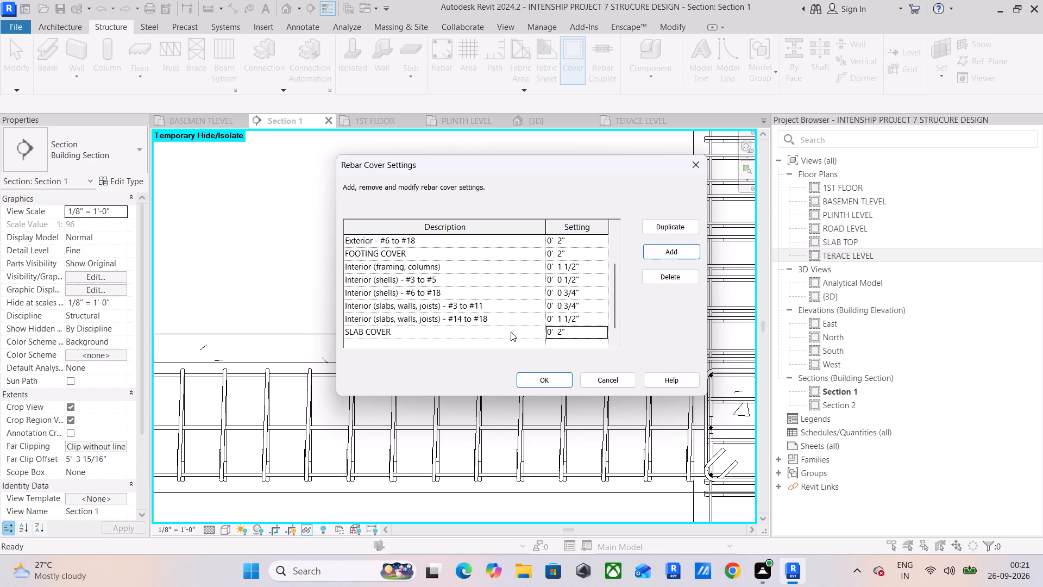
left_click(539, 385)
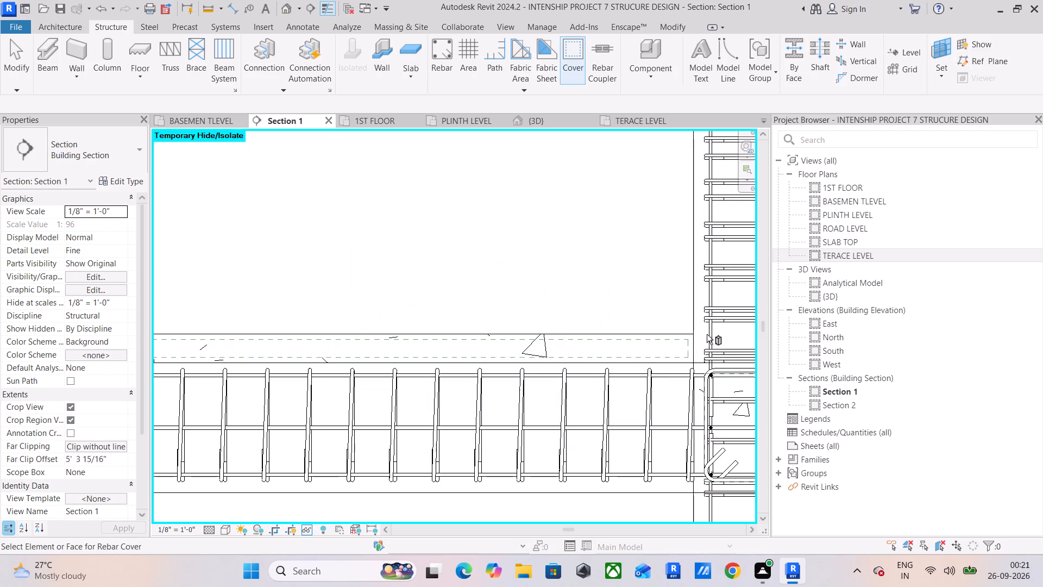
Assign the SLAB COVER <0' - 2"> rebar cover to the plinth-level slab in Section 1.
left_click(679, 344)
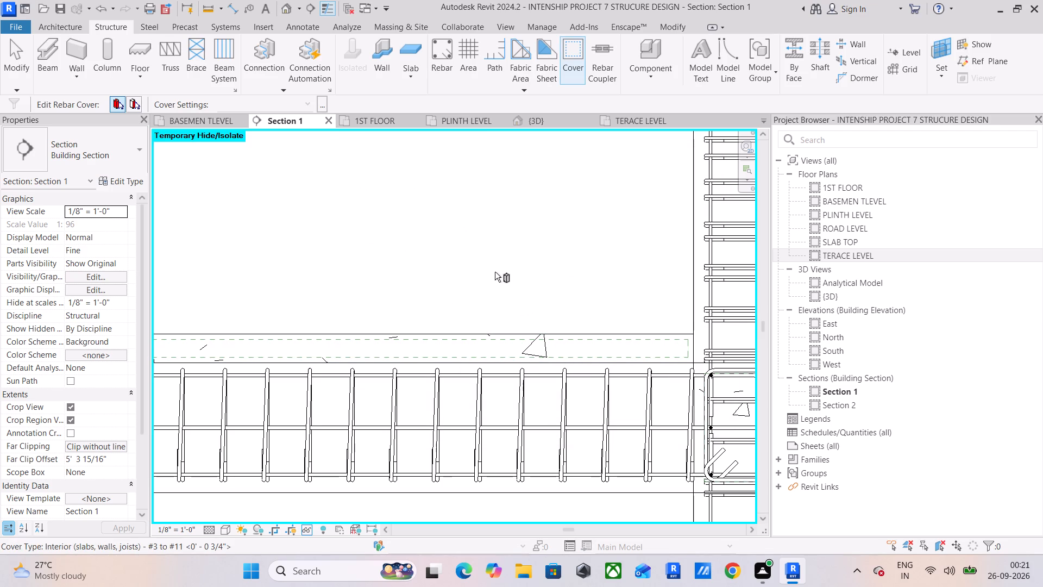
left_click(474, 330)
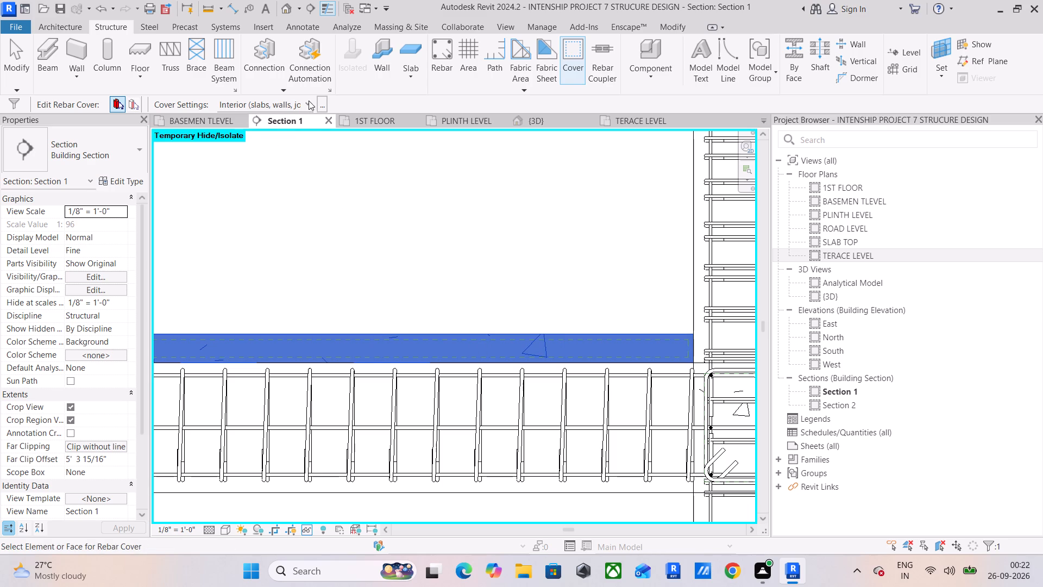
left_click(307, 99)
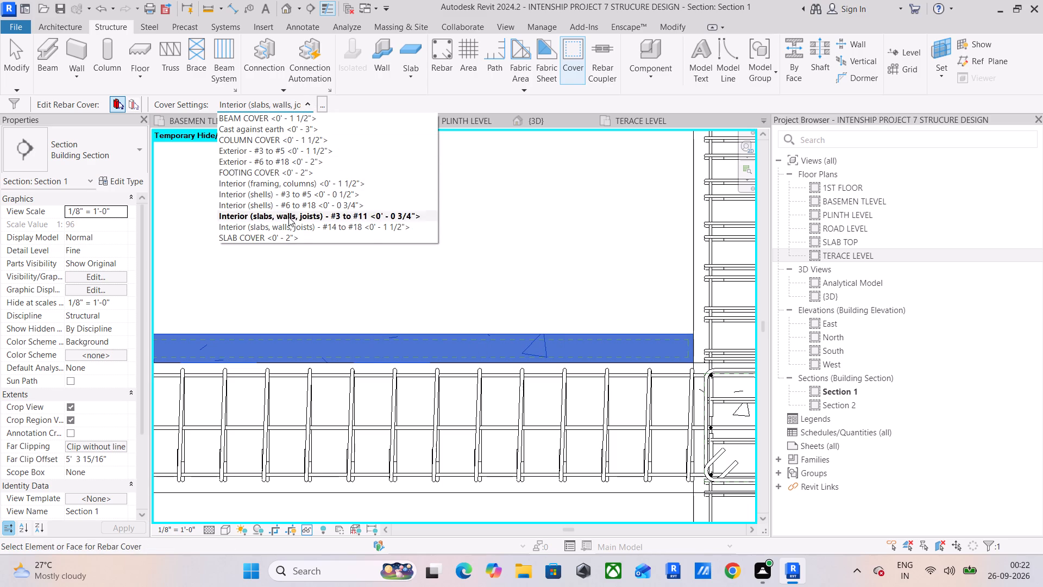
left_click(287, 233)
left_click(610, 312)
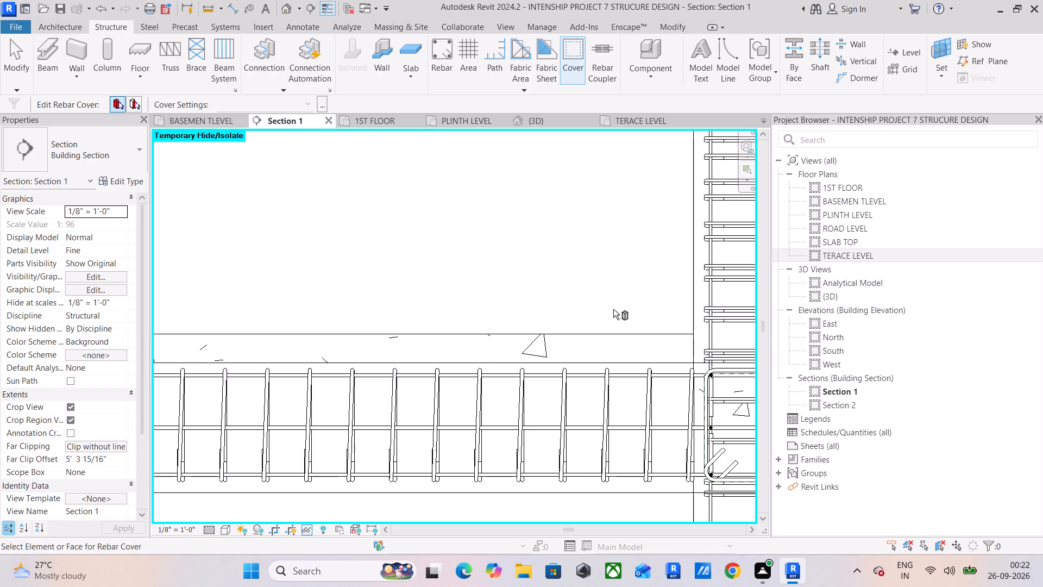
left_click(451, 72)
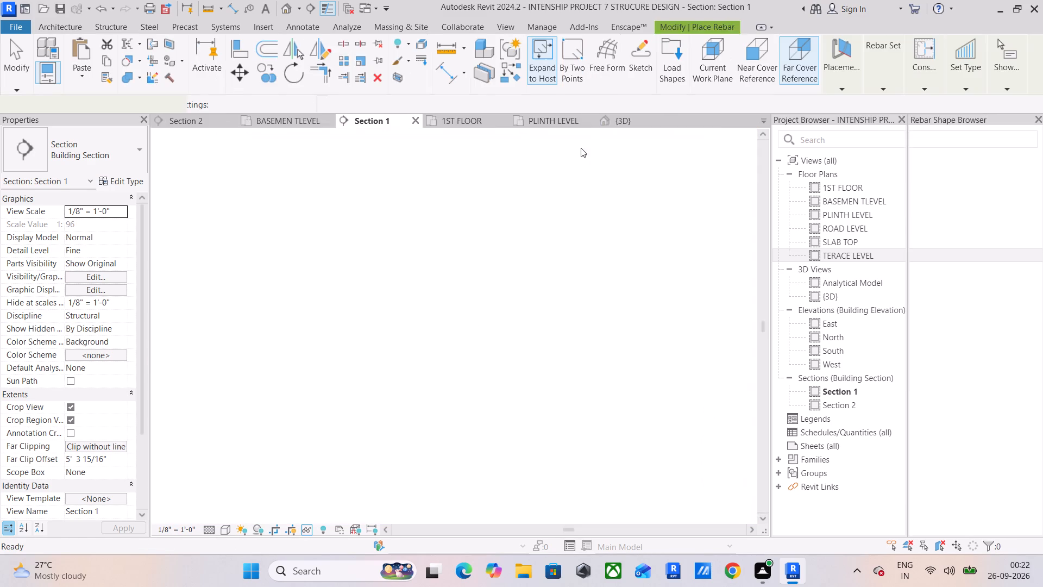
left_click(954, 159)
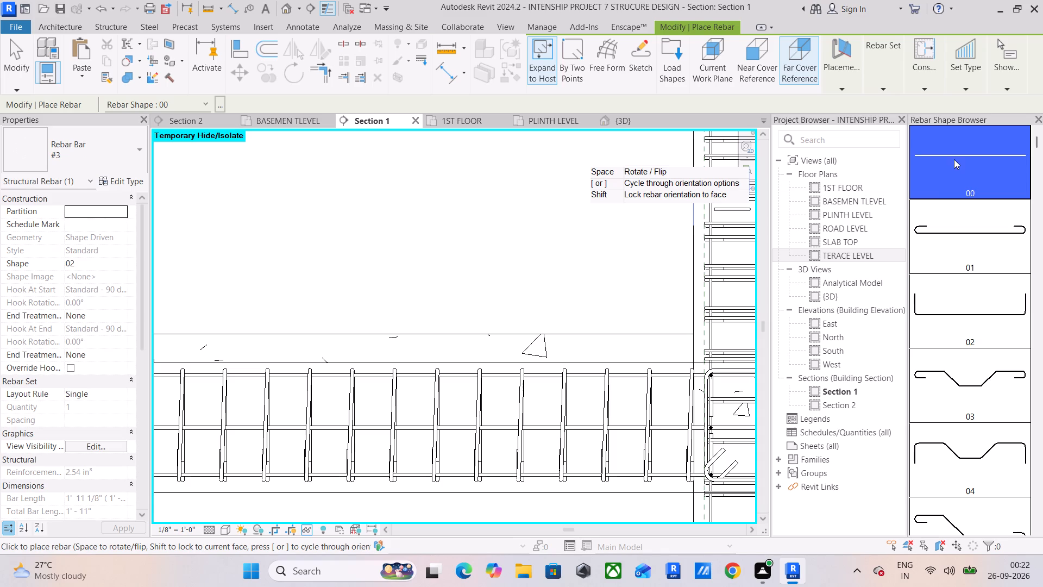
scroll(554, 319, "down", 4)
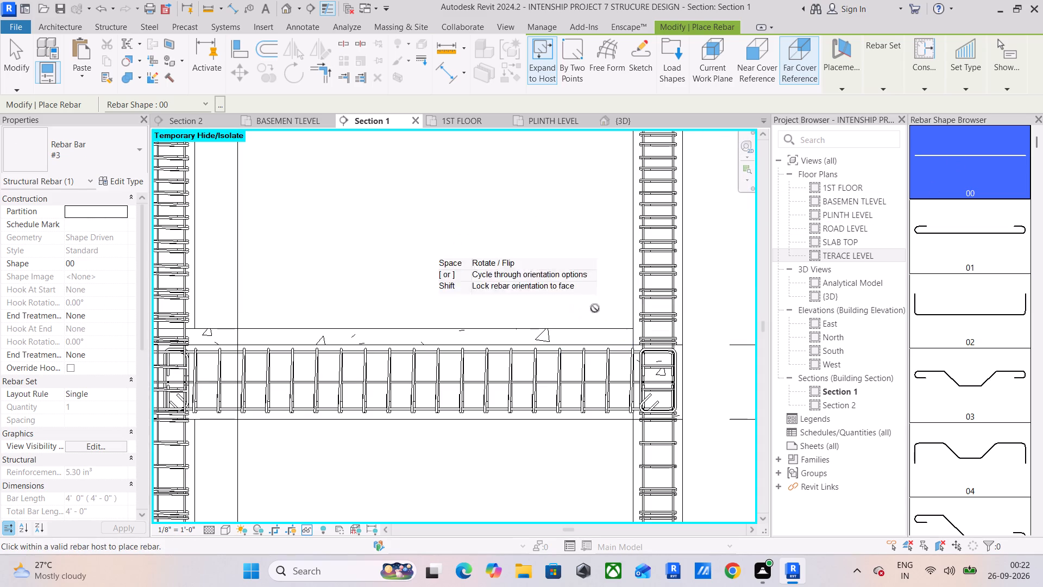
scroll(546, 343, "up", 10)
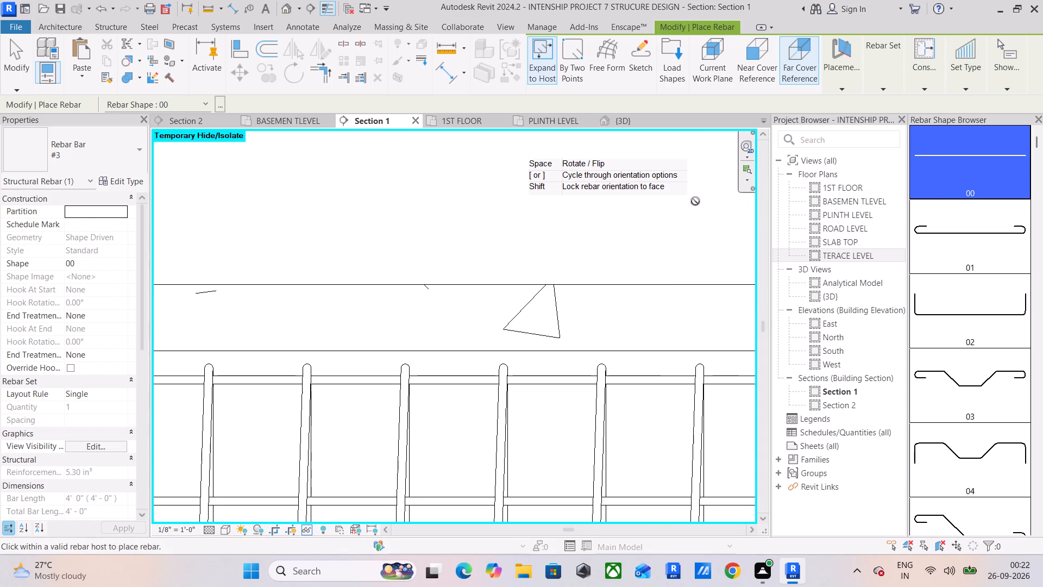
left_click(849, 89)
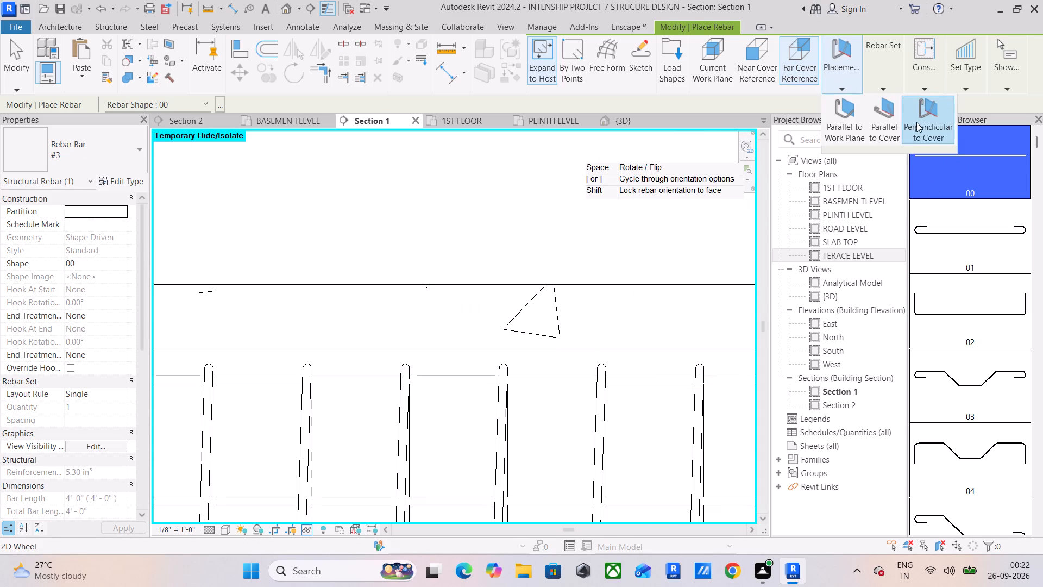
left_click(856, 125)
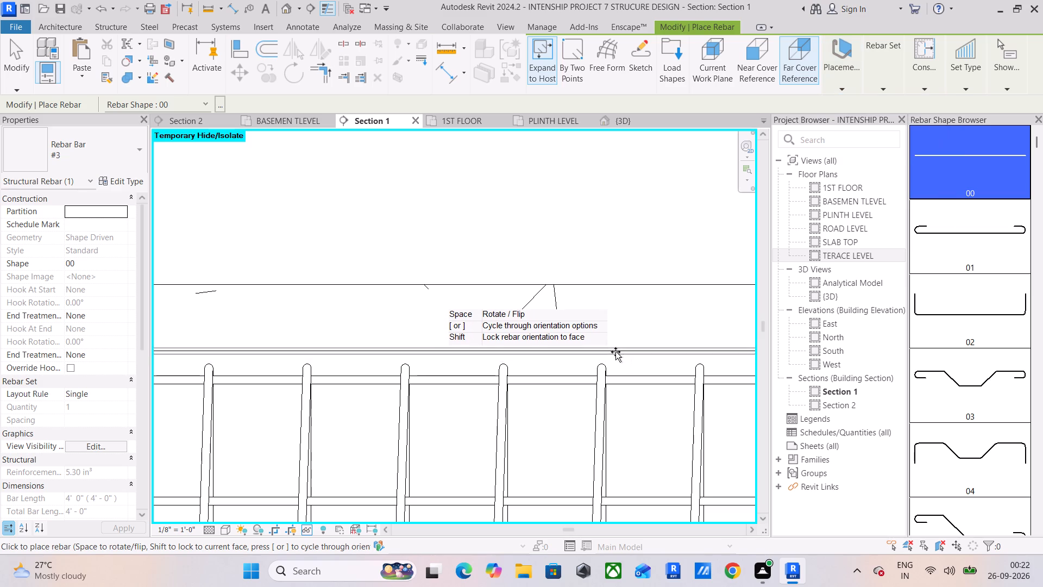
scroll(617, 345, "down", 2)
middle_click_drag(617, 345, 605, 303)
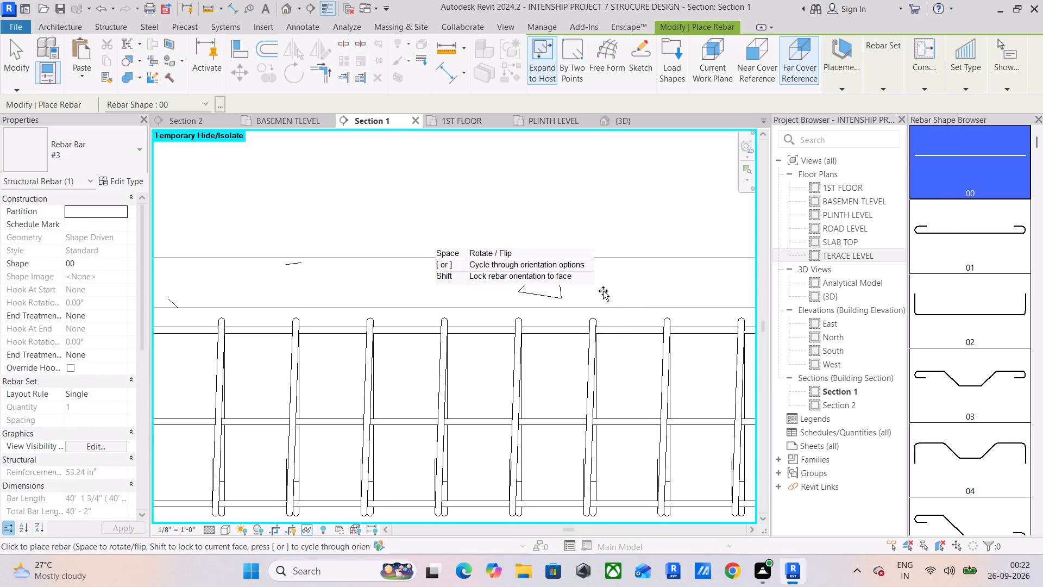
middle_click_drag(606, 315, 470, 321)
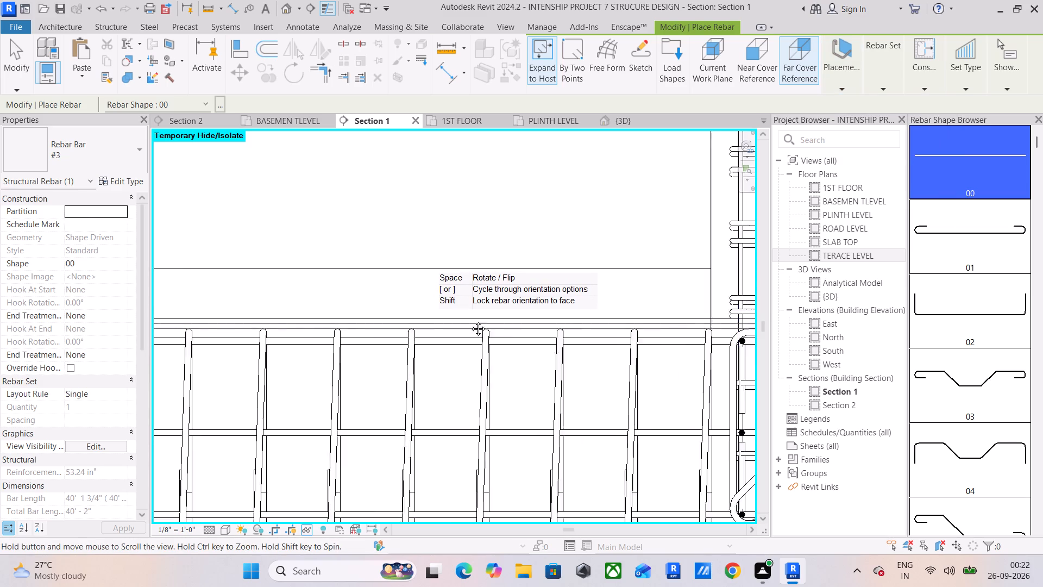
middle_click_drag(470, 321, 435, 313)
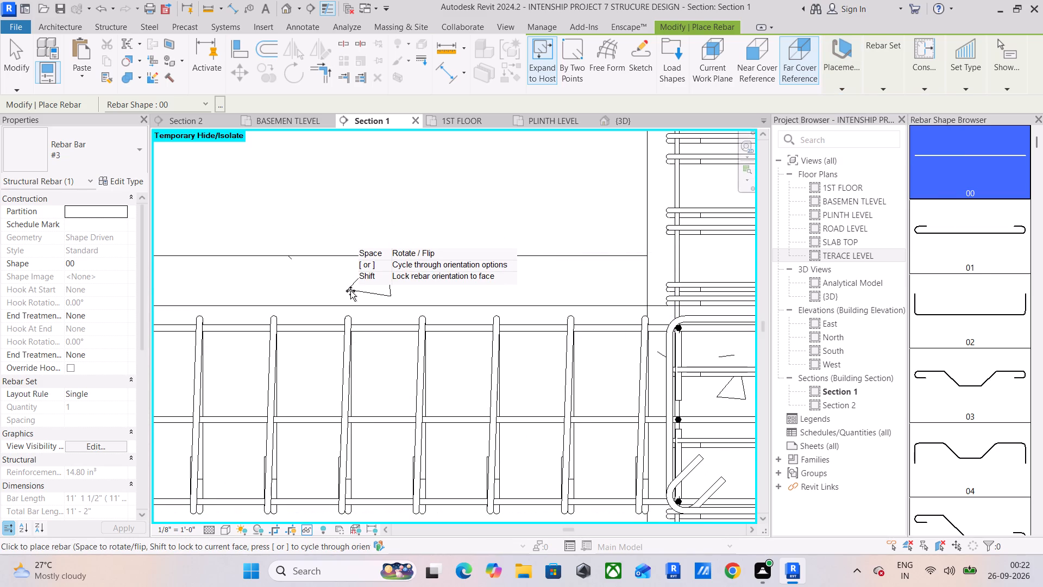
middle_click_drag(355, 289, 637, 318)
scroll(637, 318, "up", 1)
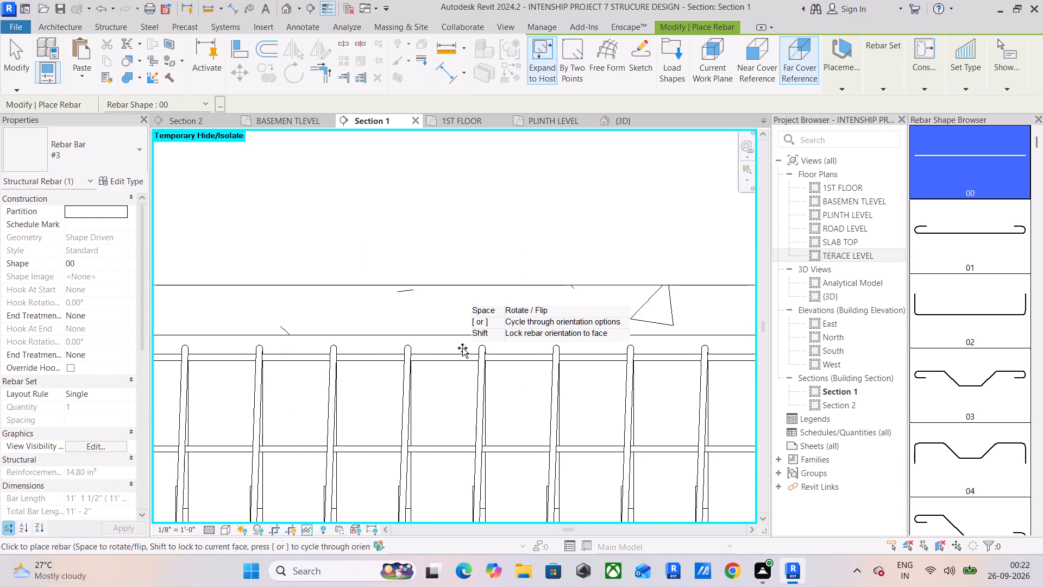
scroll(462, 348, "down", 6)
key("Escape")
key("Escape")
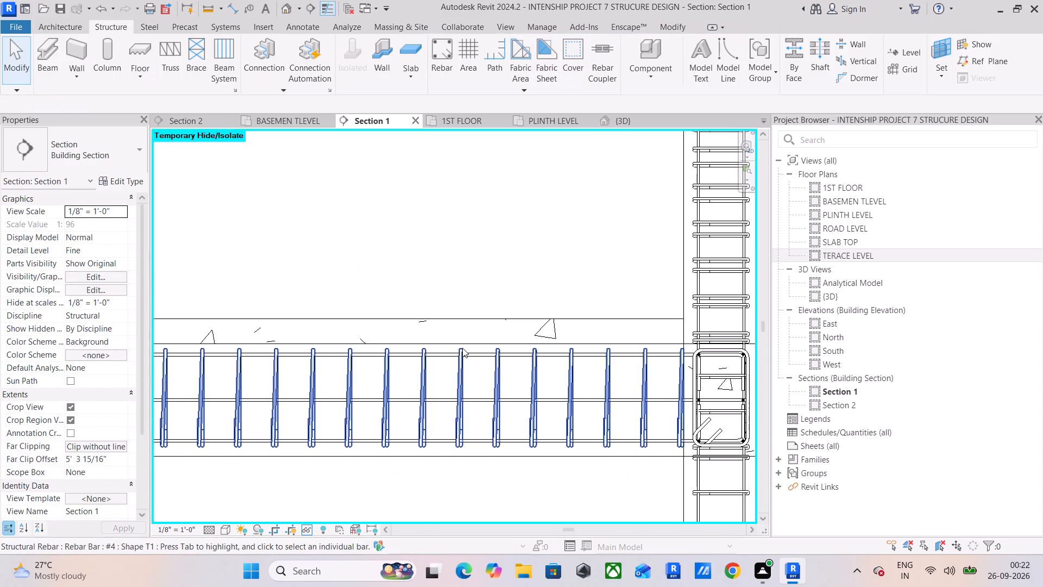
Recheck the plinth-level slab's rebar cover assignment and reselect SLAB COVER <0' - 2">.
left_click(611, 319)
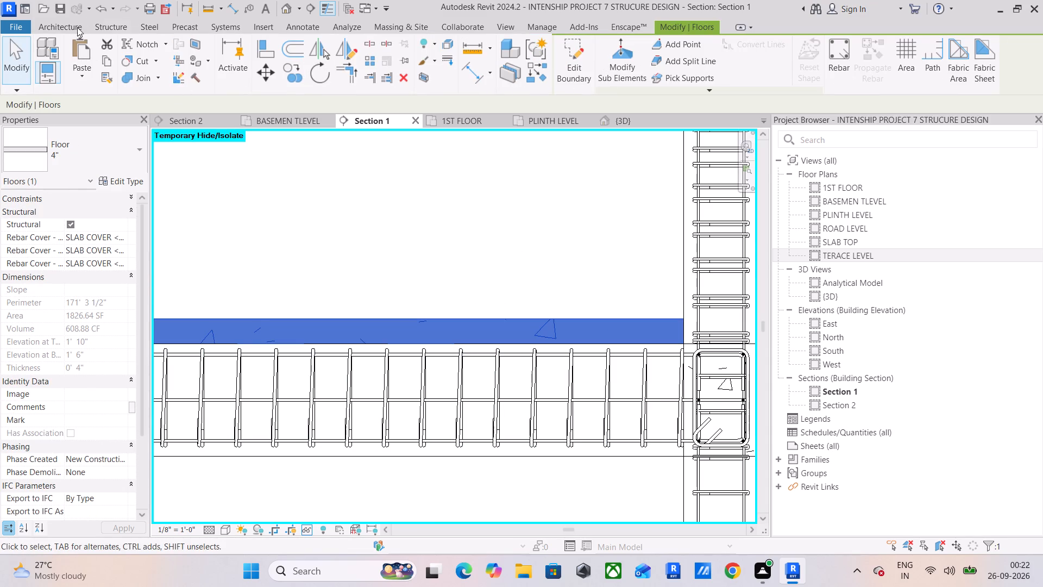
left_click(111, 22)
left_click(574, 65)
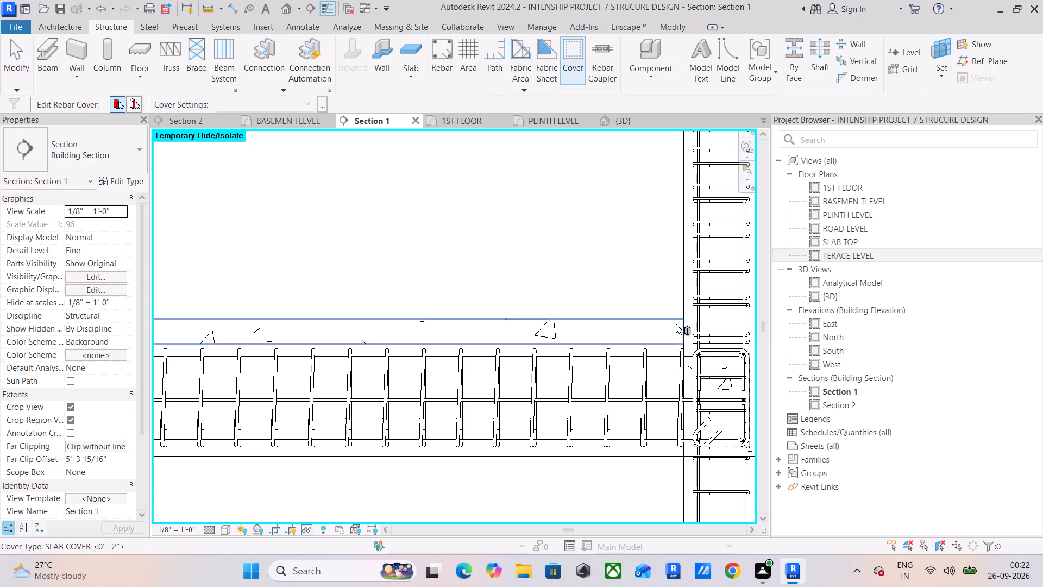
left_click(668, 319)
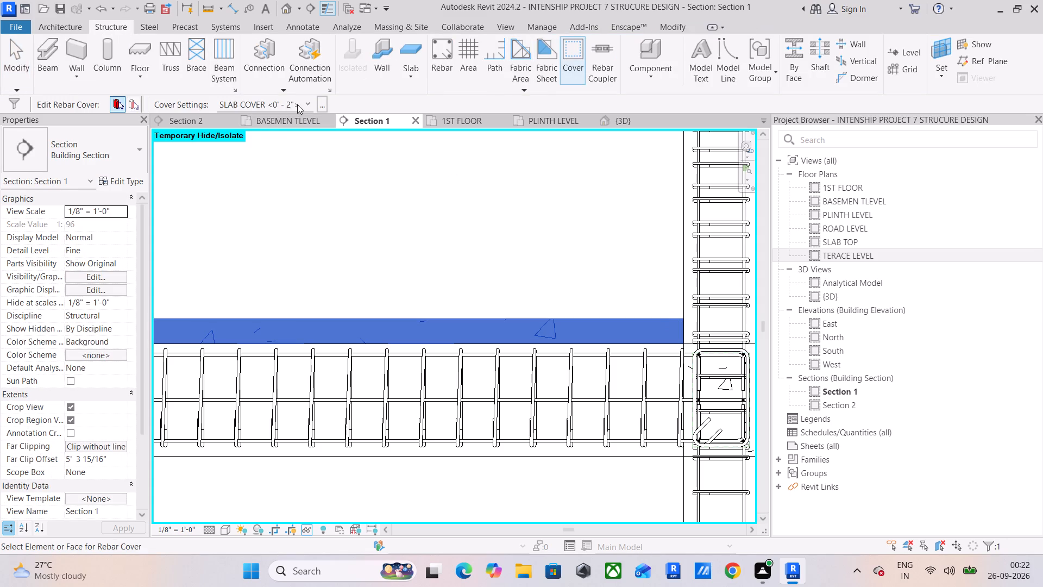
left_click(305, 104)
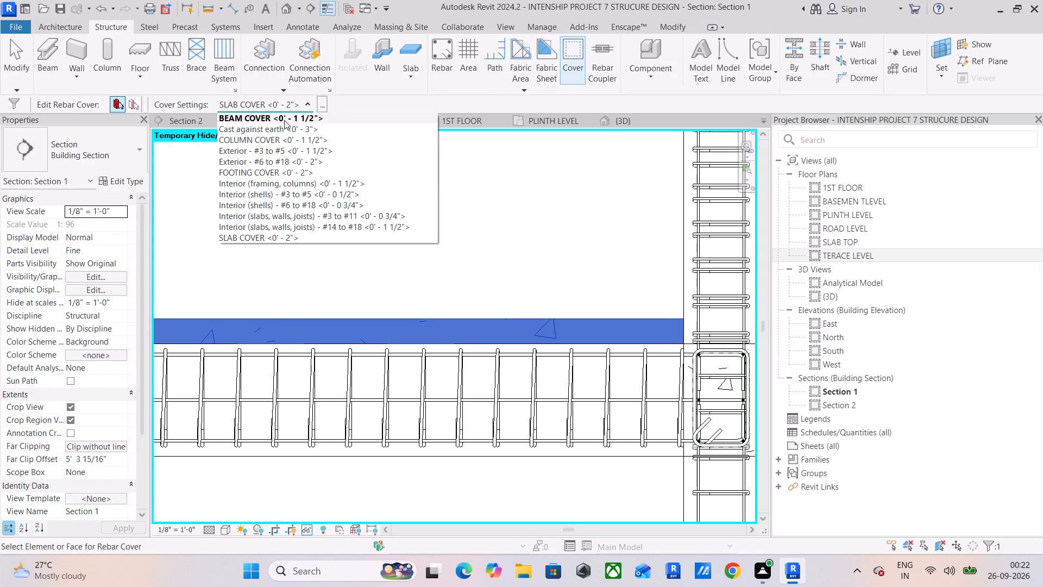
left_click(280, 240)
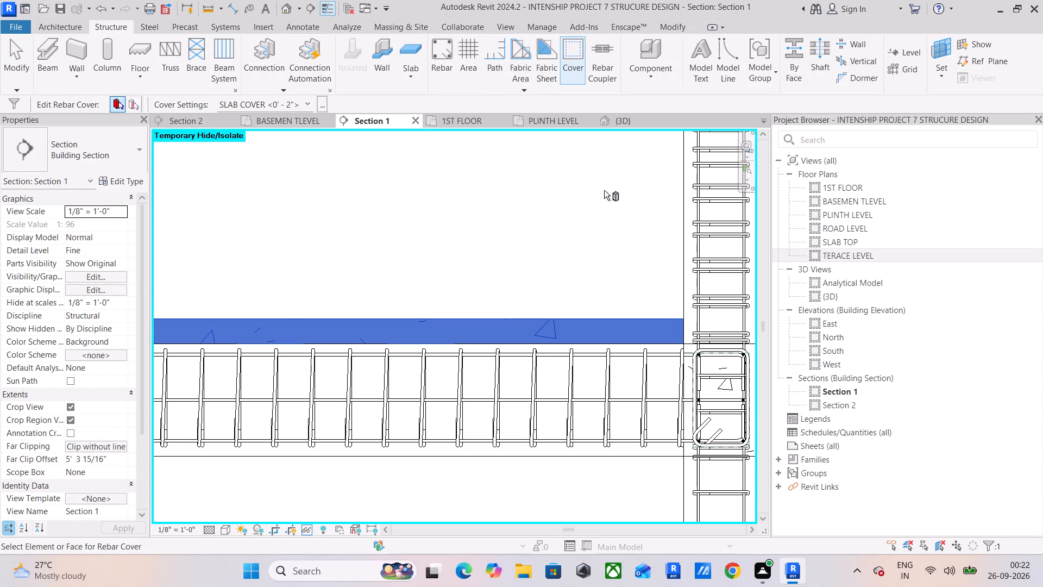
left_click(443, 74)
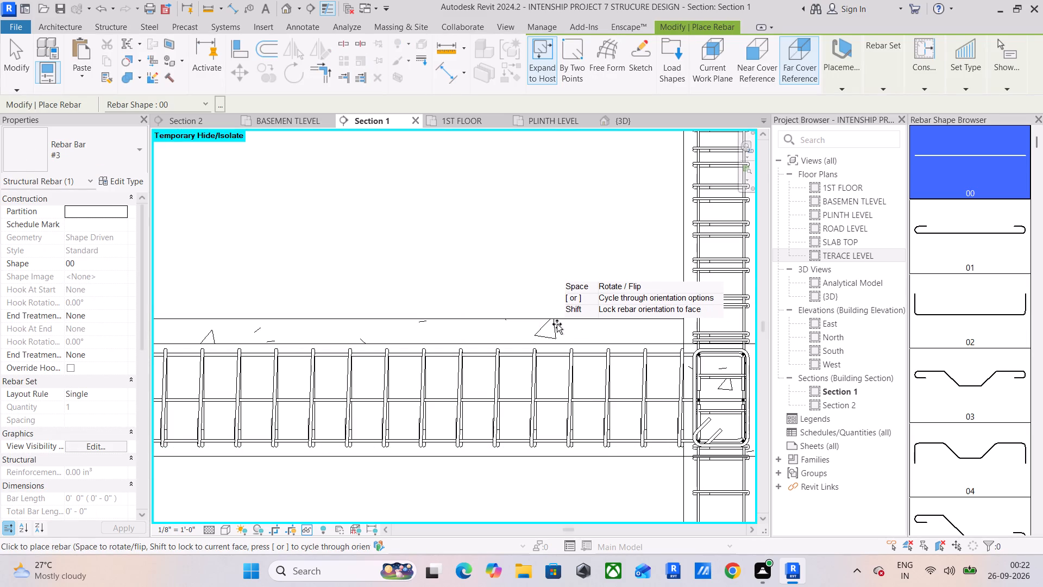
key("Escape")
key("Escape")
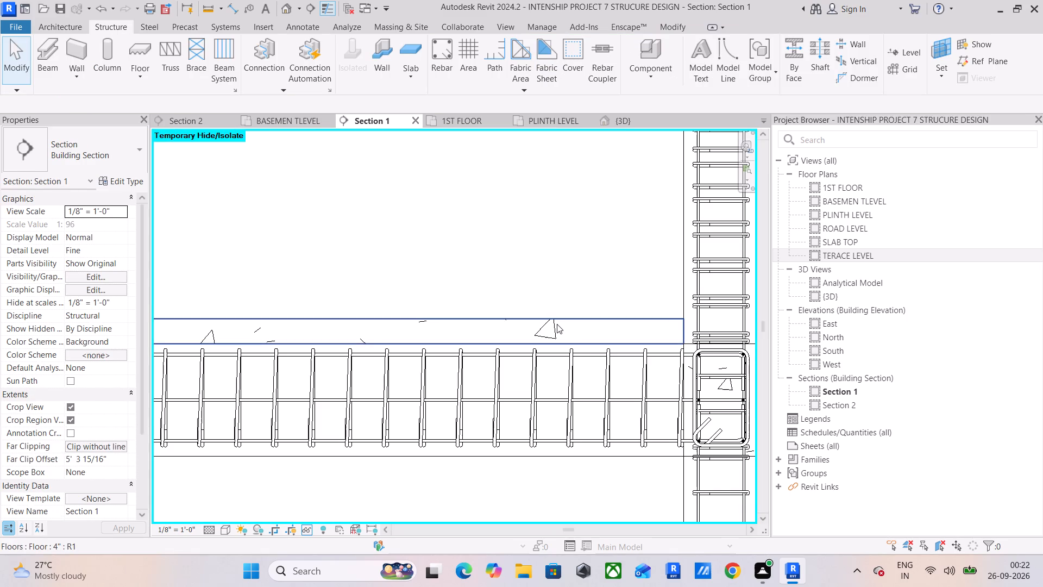
Select the plinth-level slab and crop the 3D view around it with a selection box.
left_click(557, 324)
scroll(299, 292, "down", 1)
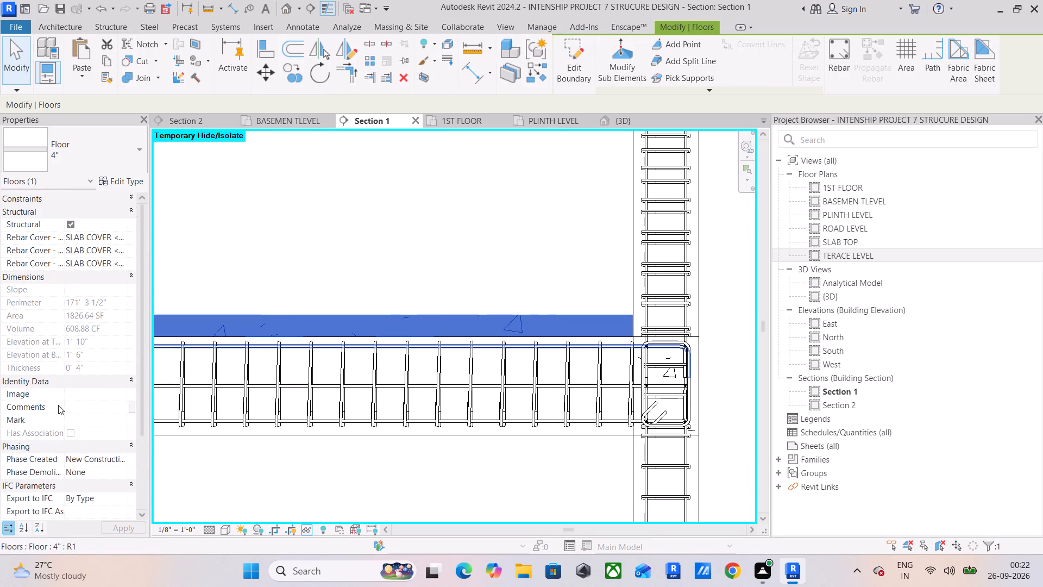
scroll(58, 405, "down", 5)
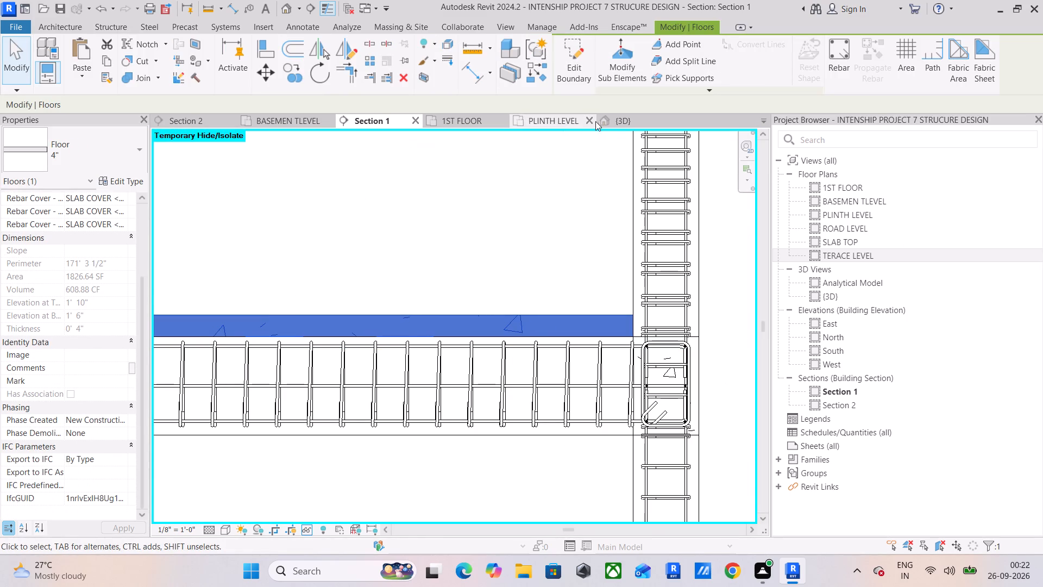
left_click(616, 122)
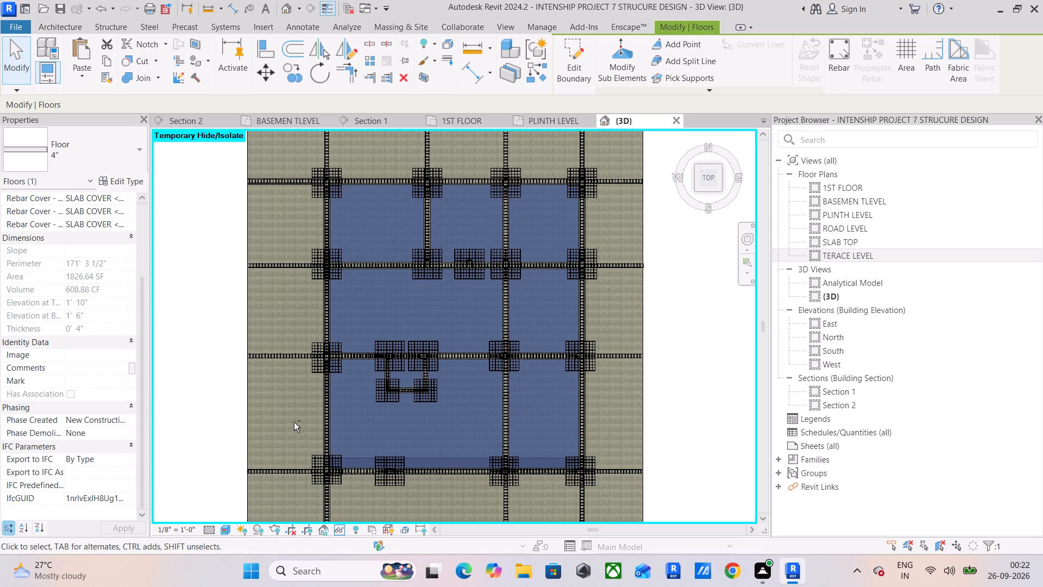
middle_click_drag(294, 422, 307, 417, "shift")
left_click(417, 82)
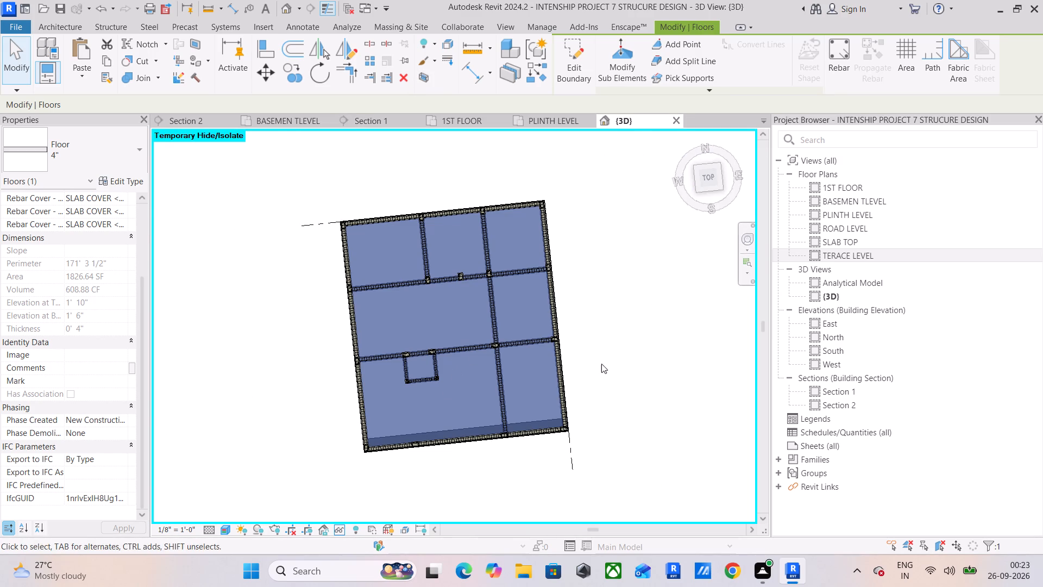
middle_click_drag(520, 454, 498, 332, "shift")
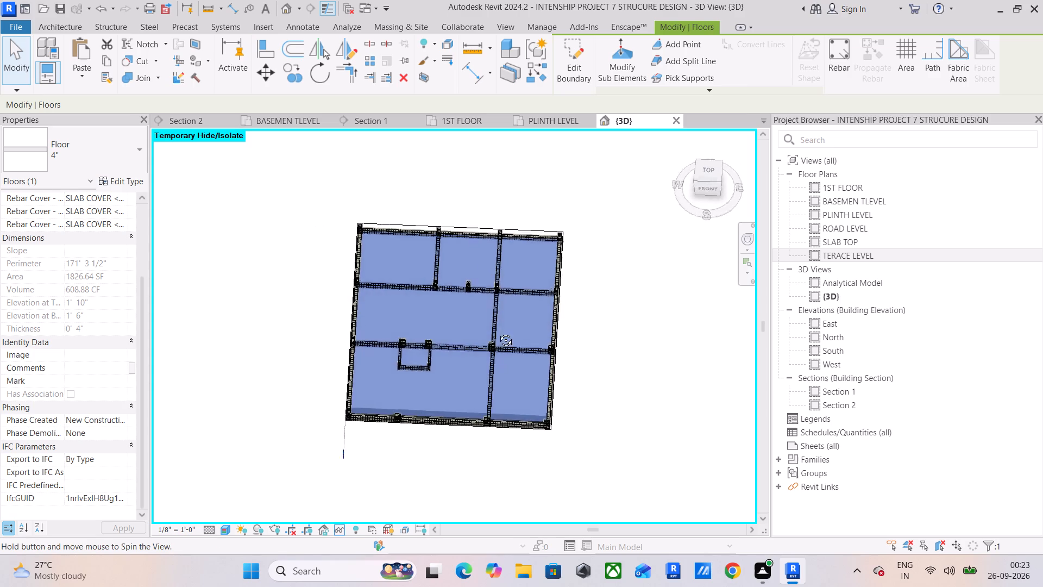
Examine the plinth-level slab's end and its junction with the column and beam reinforcement from the front in the 3D view.
middle_click_drag(498, 332, 493, 299, "shift")
left_click(709, 189)
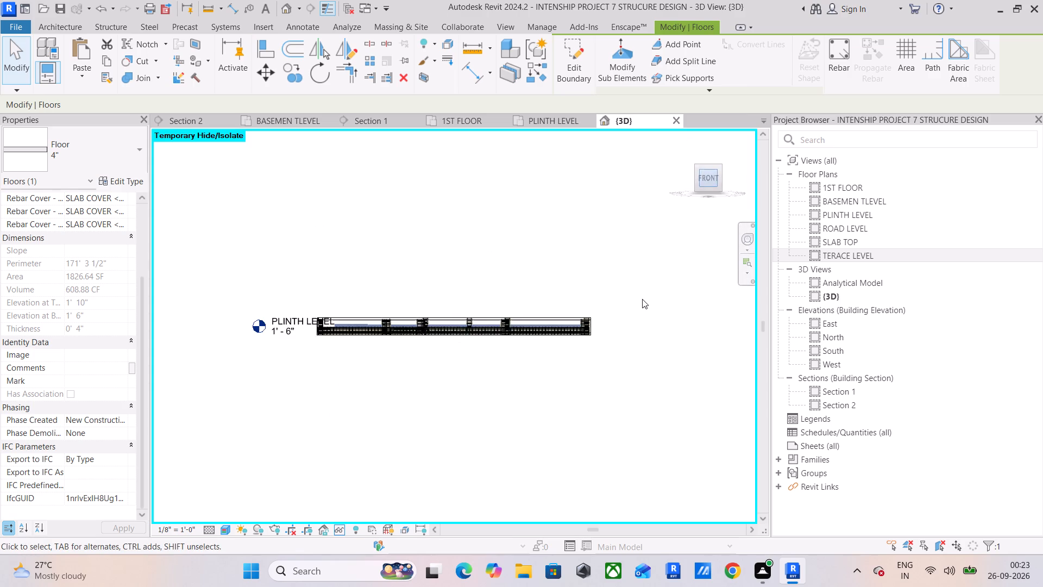
scroll(212, 294, "up", 5)
scroll(443, 335, "up", 7)
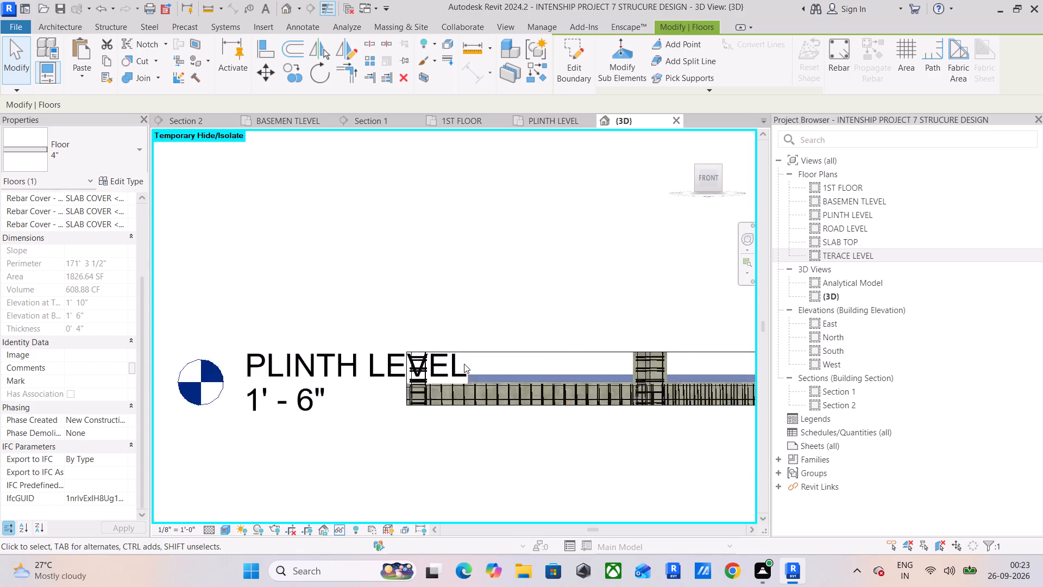
scroll(464, 364, "up", 2)
middle_click_drag(472, 386, 314, 332)
scroll(314, 332, "up", 6)
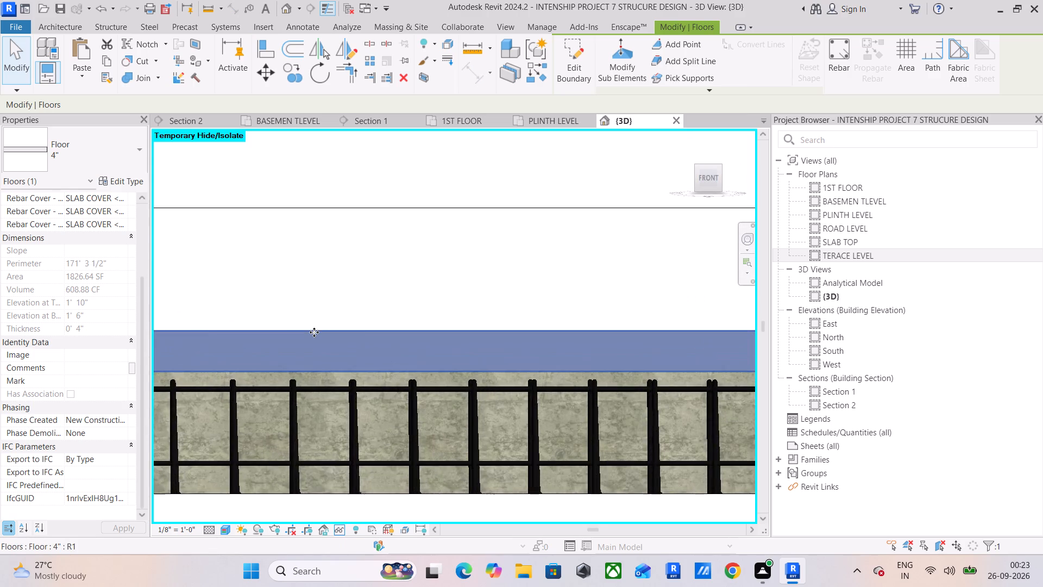
middle_click_drag(309, 341, 496, 367)
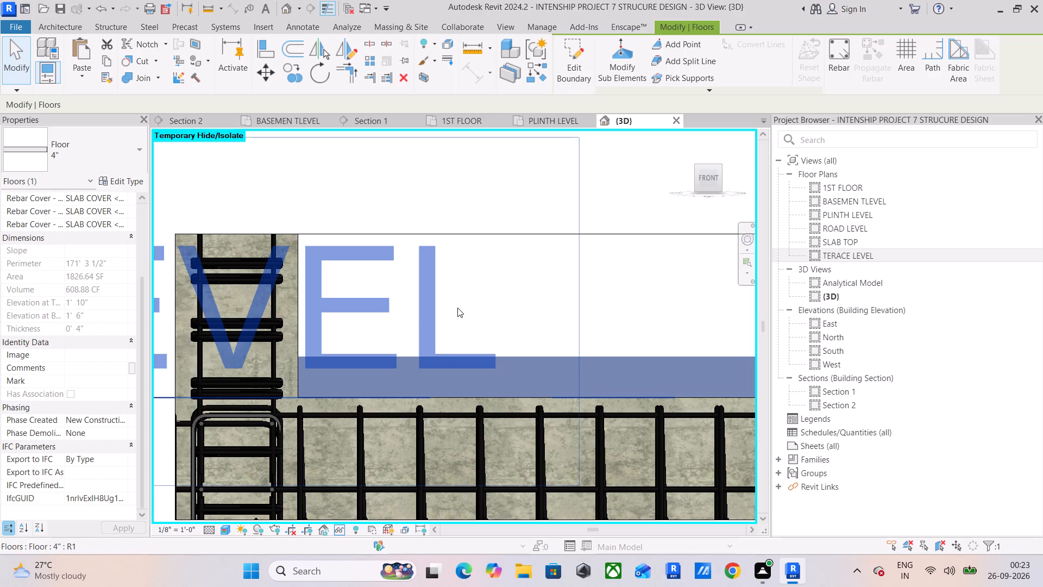
scroll(699, 285, "down", 3)
middle_click_drag(562, 279, 475, 228)
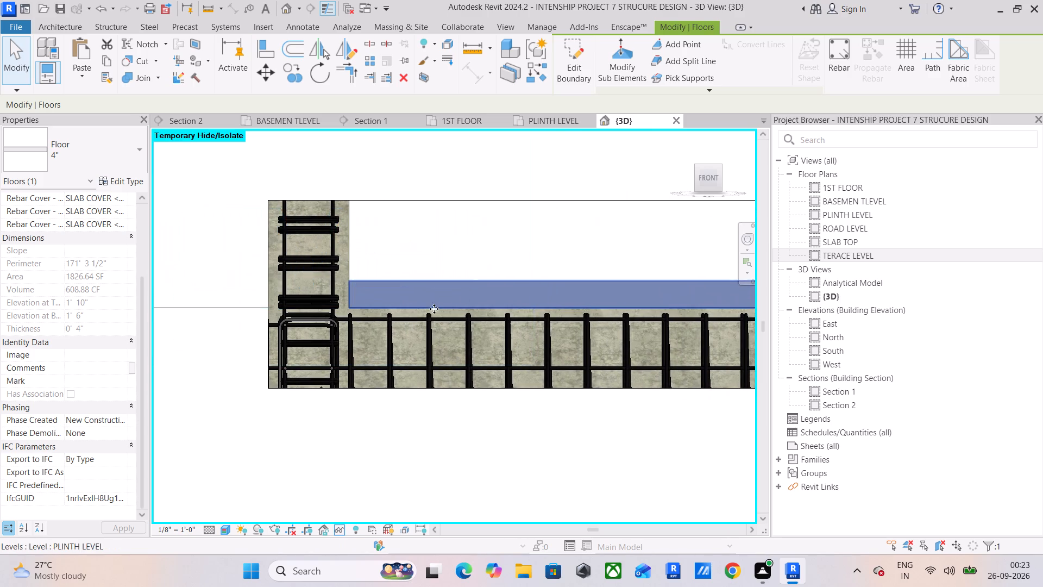
scroll(534, 280, "up", 5)
middle_click_drag(577, 320, 606, 332)
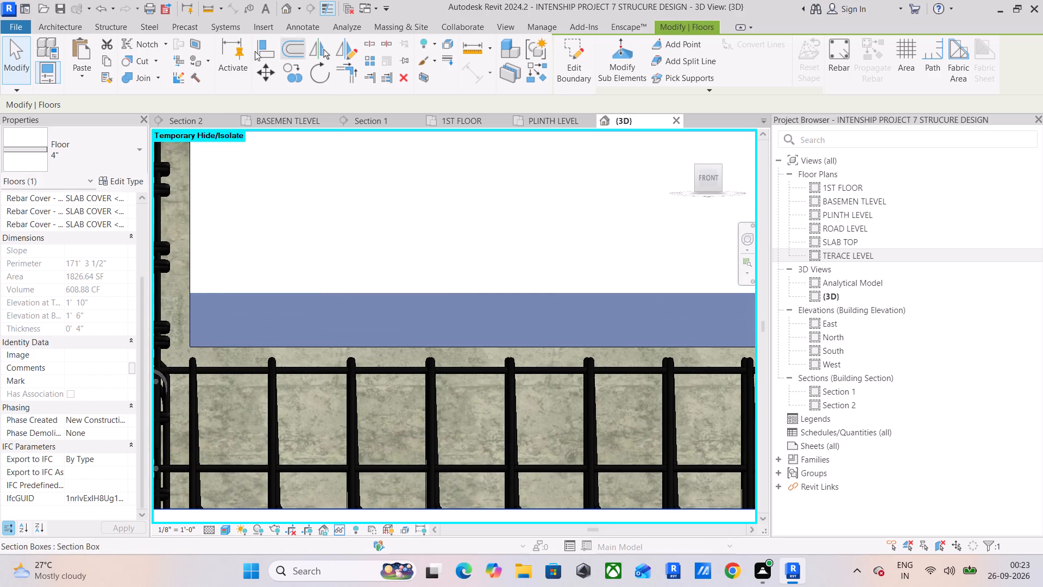
Check the slab's rebar cover in the 3D view and reselect the SLAB COVER <0' - 2"> setting.
left_click(116, 26)
left_click(570, 68)
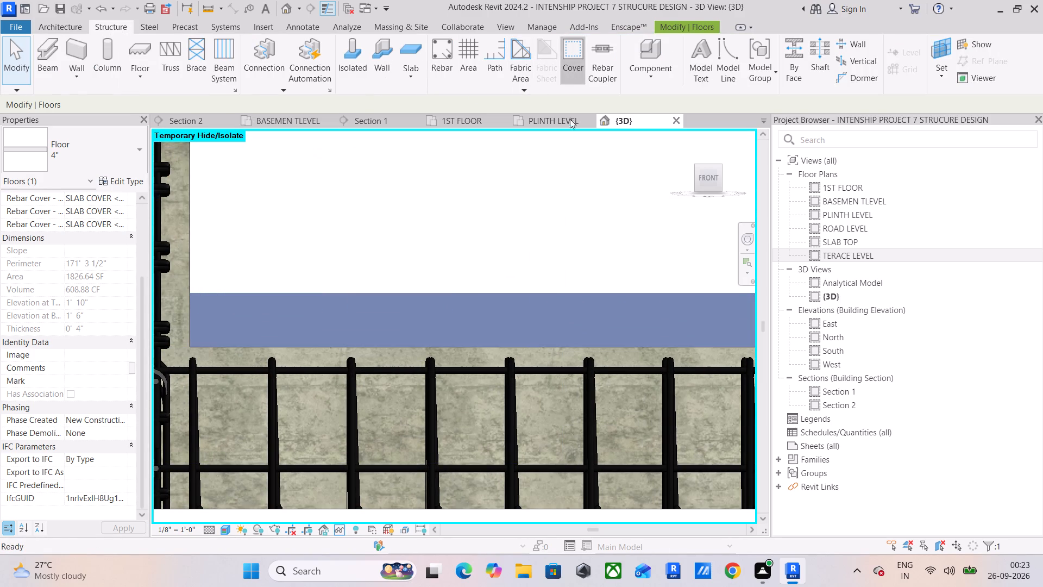
left_click(509, 289)
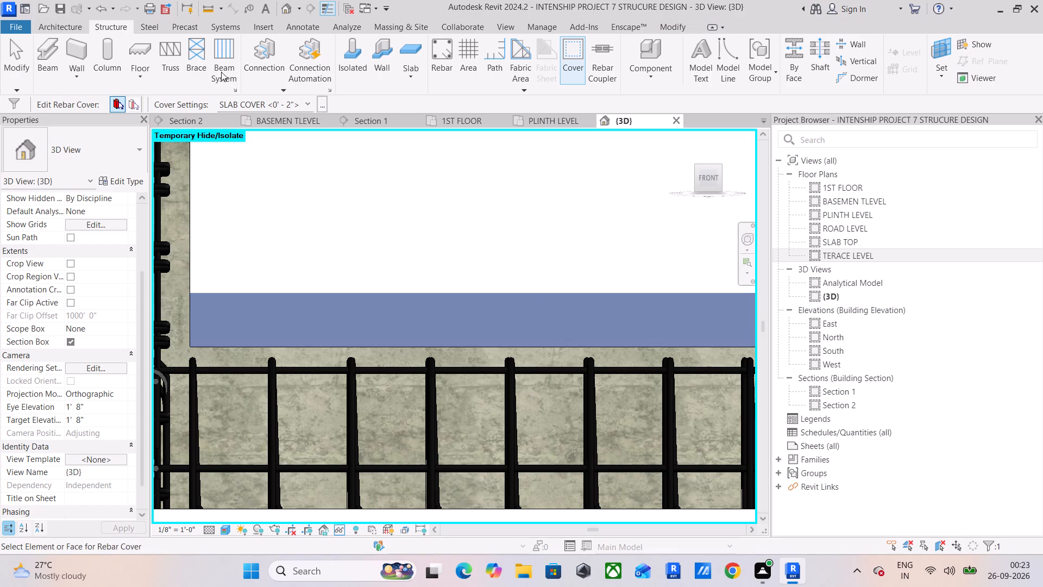
left_click(308, 104)
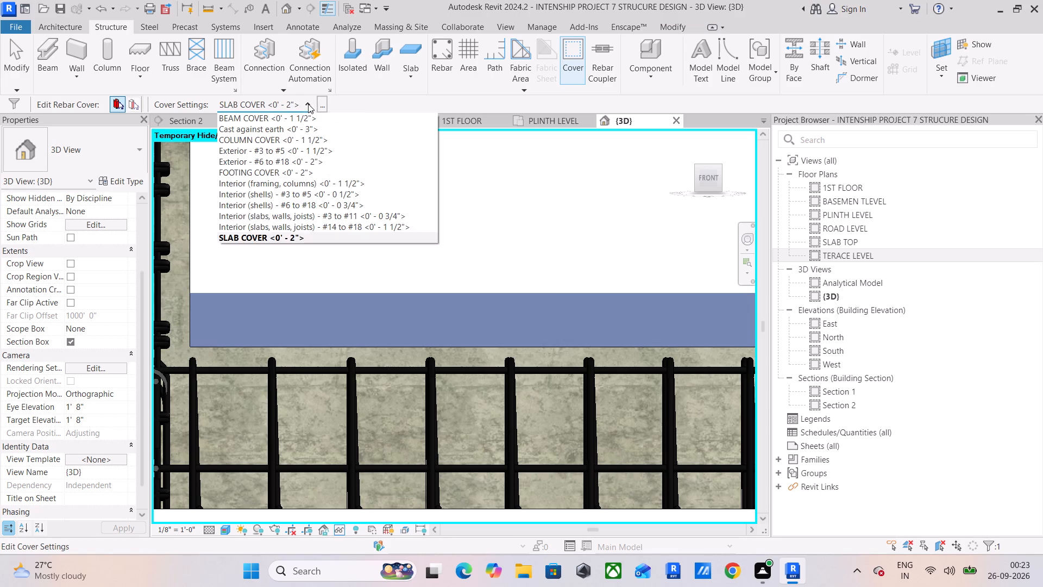
left_click(292, 235)
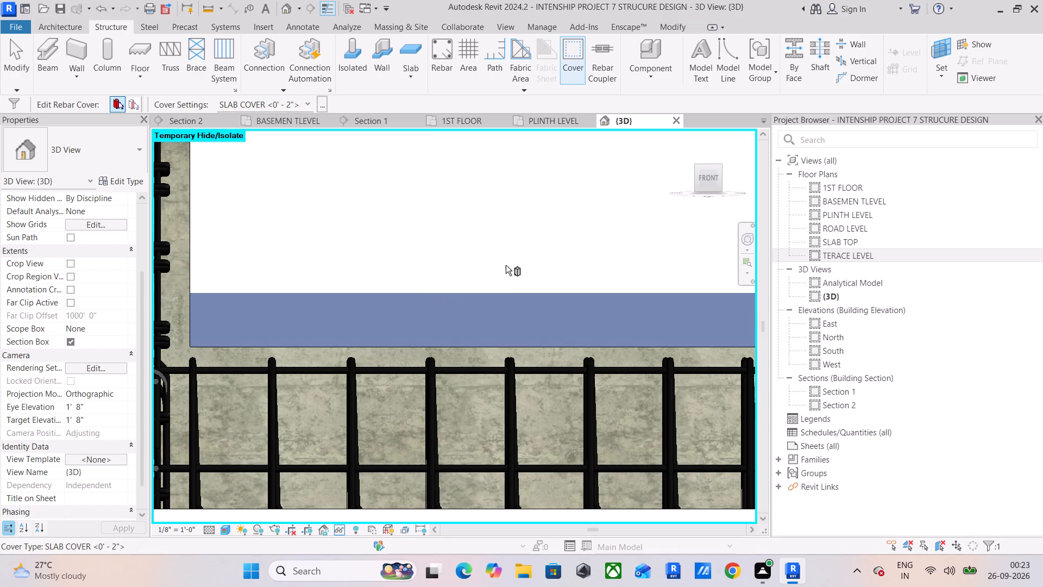
In Section 1, place a single straight #3 bar, shape 00, along the bottom of the plinth-level slab using the Current Work Plane.
left_click(441, 59)
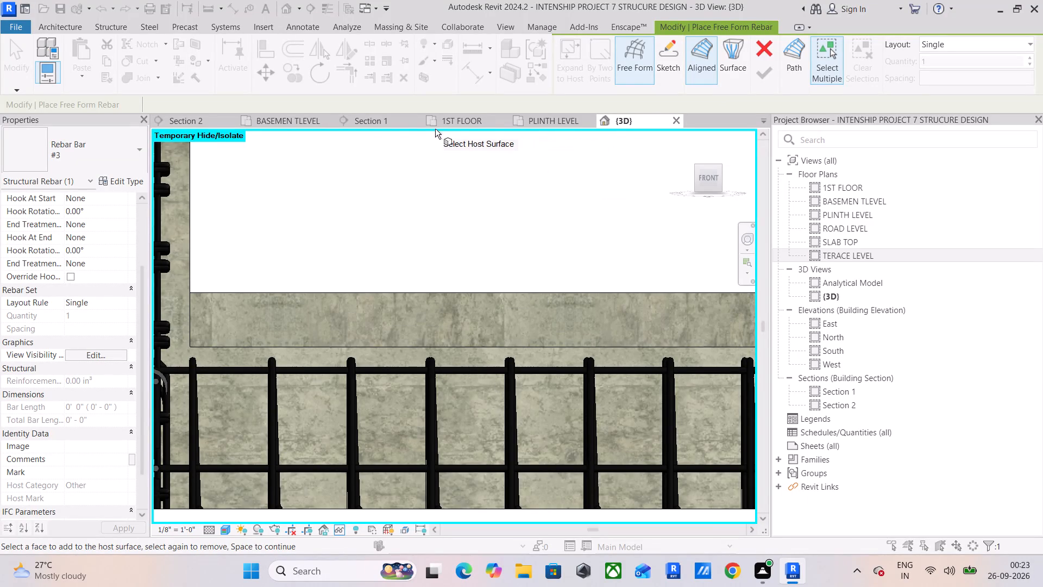
left_click(381, 122)
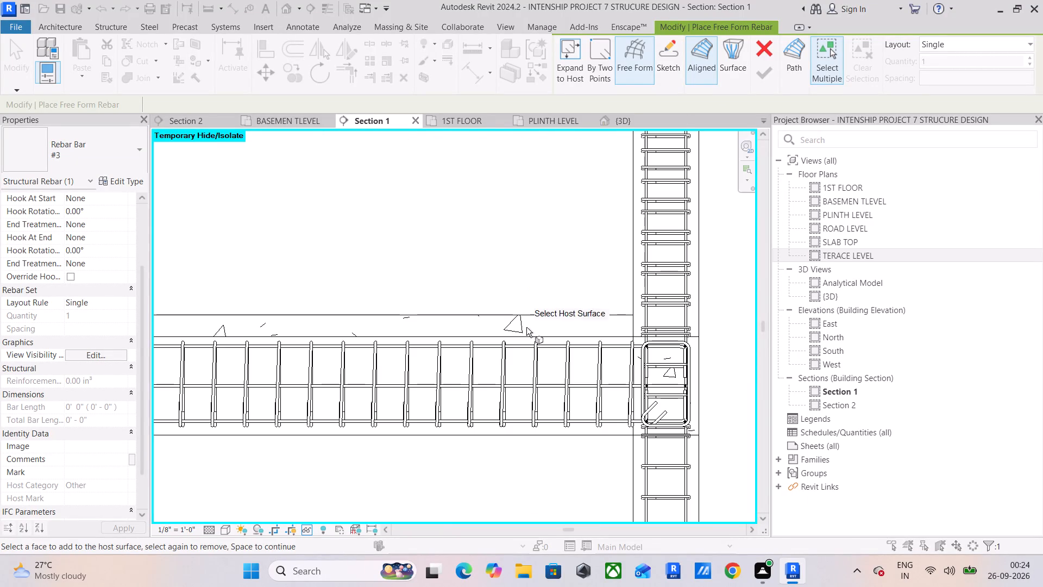
left_click(769, 40)
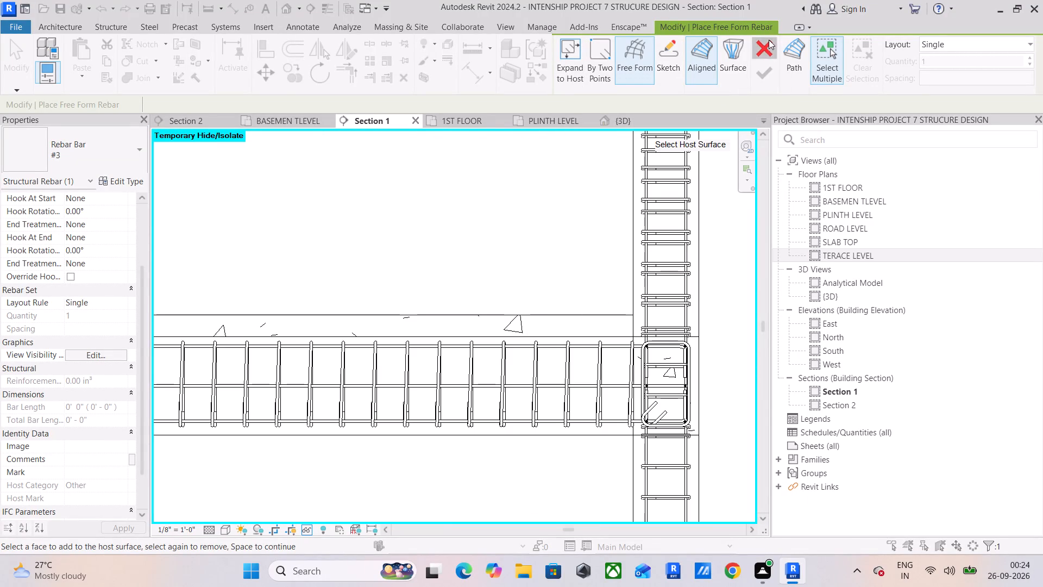
left_click(437, 65)
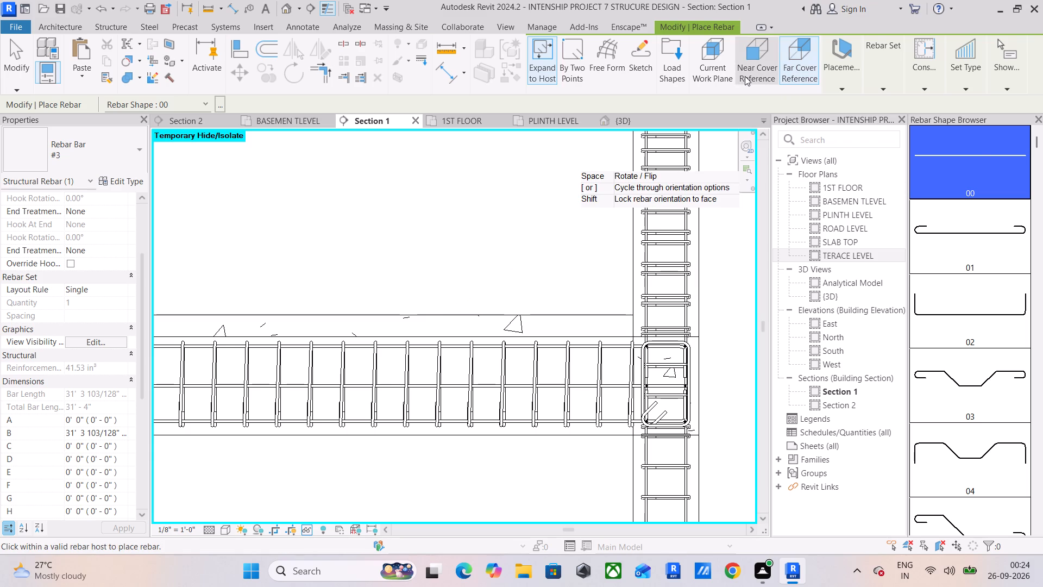
left_click(712, 75)
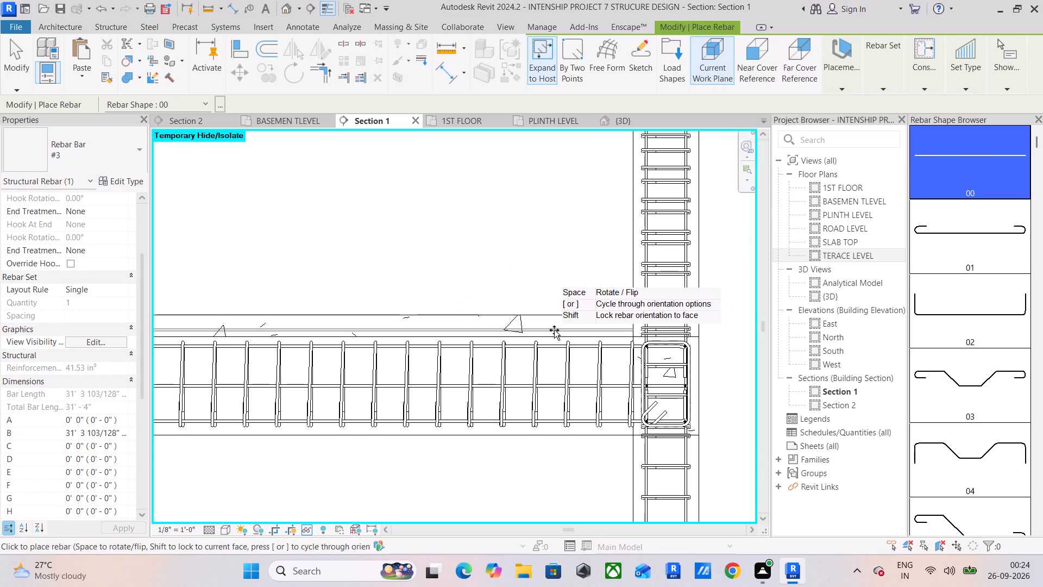
scroll(554, 330, "up", 4)
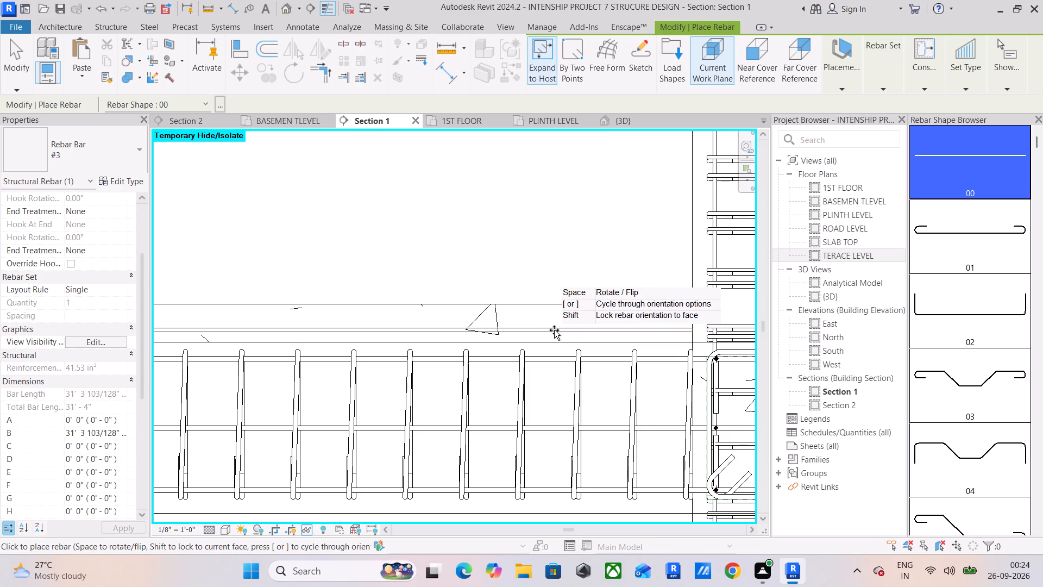
scroll(554, 330, "up", 2)
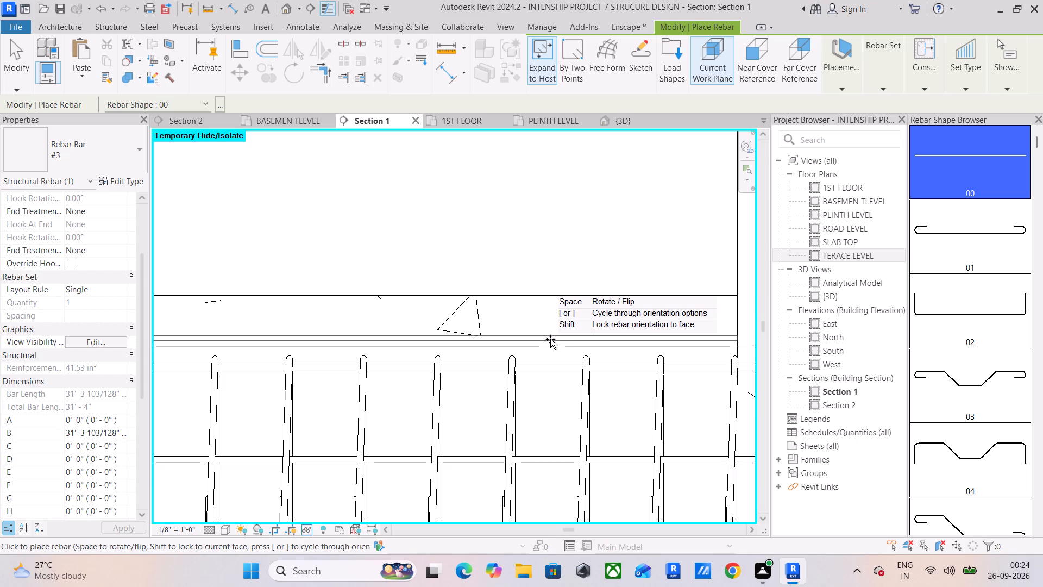
left_click(550, 339)
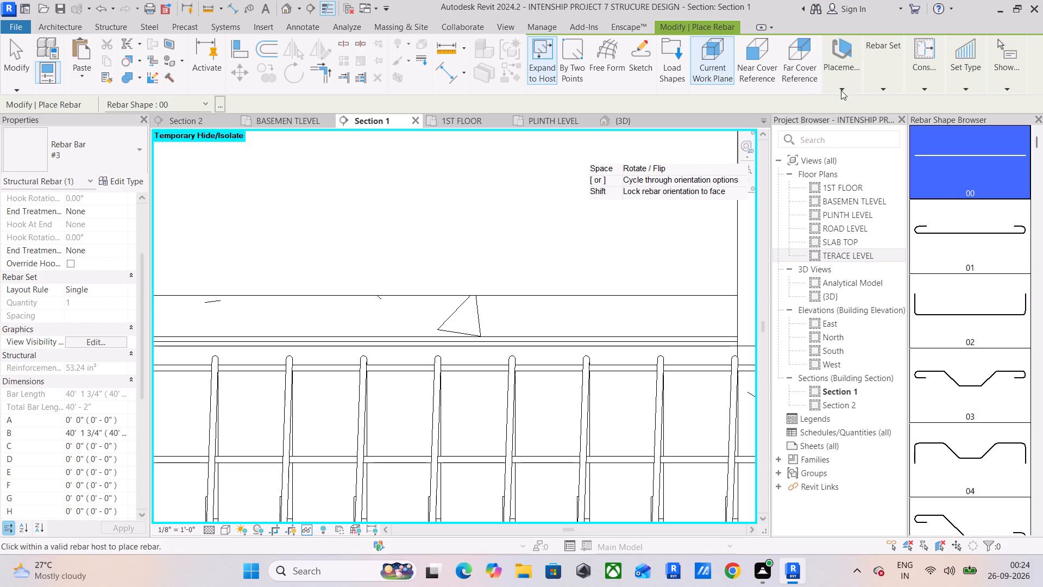
Place a #3 bar, shape 00, Perpendicular to Cover with Far Cover Reference, about 7/8" from the slab's end at the column.
left_click(806, 78)
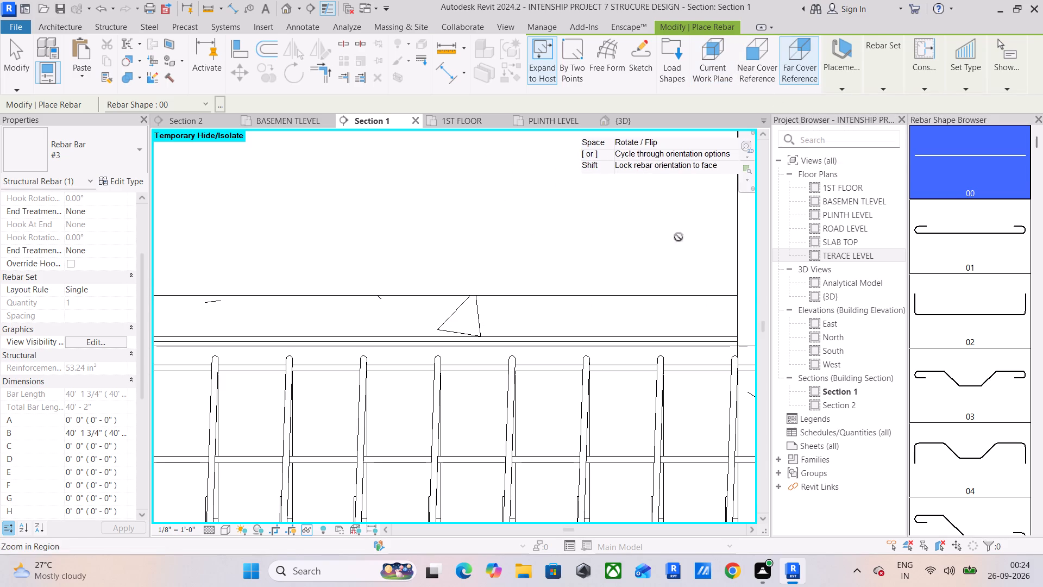
scroll(715, 330, "up", 9)
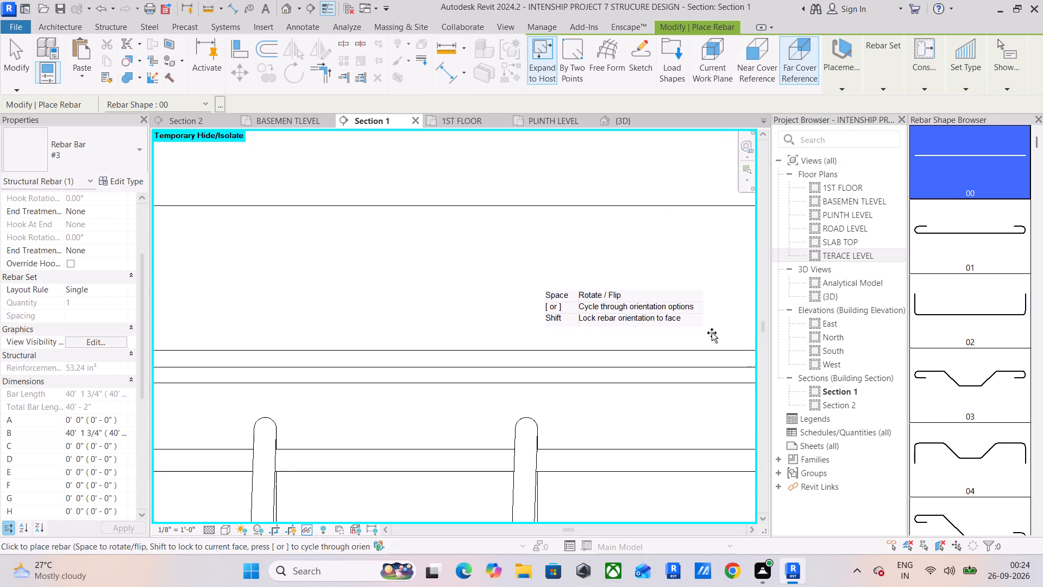
scroll(712, 333, "down", 4)
middle_click_drag(712, 333, 461, 340)
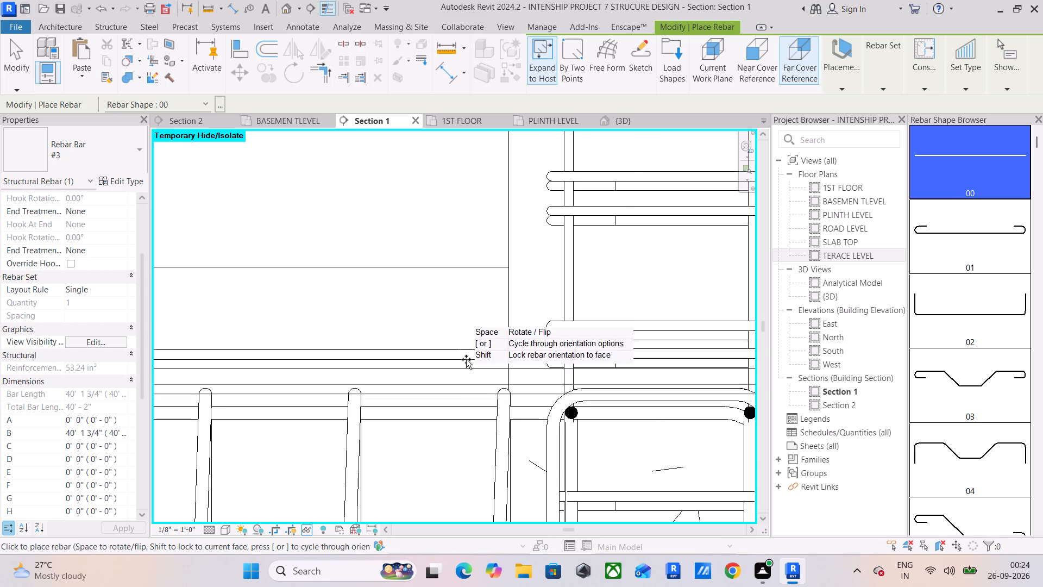
left_click(839, 83)
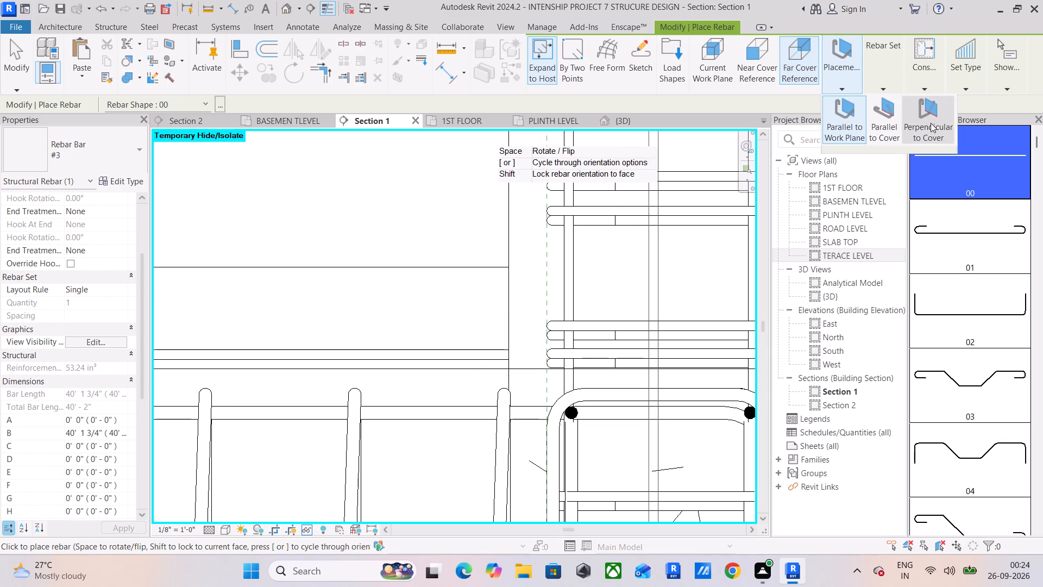
left_click(931, 123)
scroll(476, 340, "up", 4)
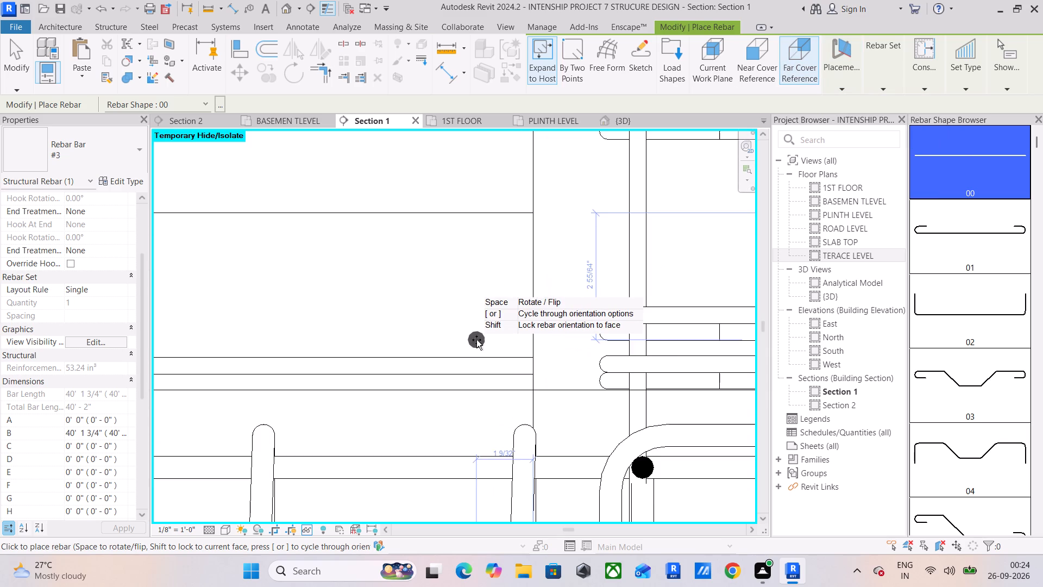
scroll(482, 344, "up", 5)
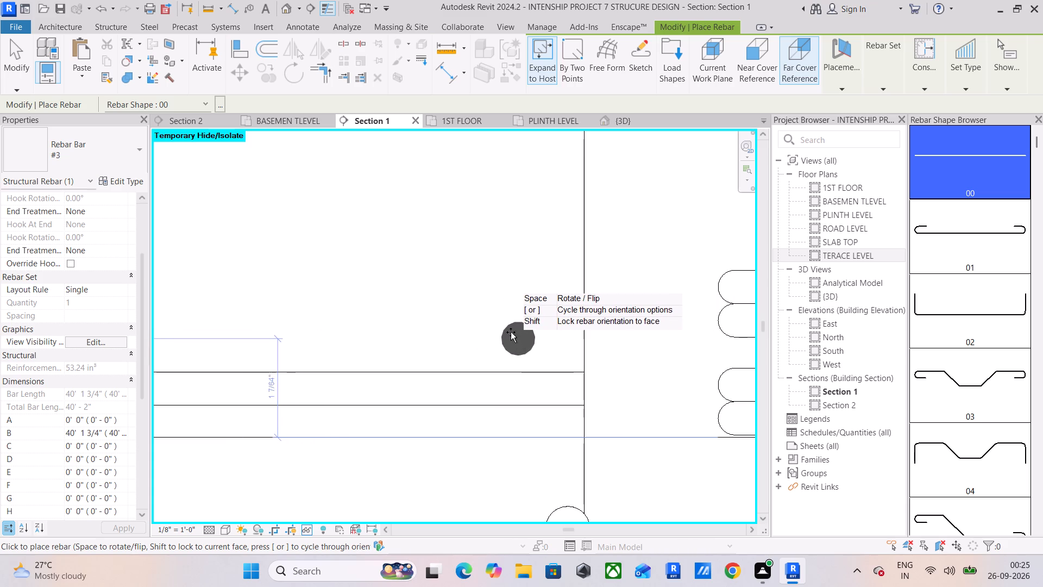
left_click(504, 327)
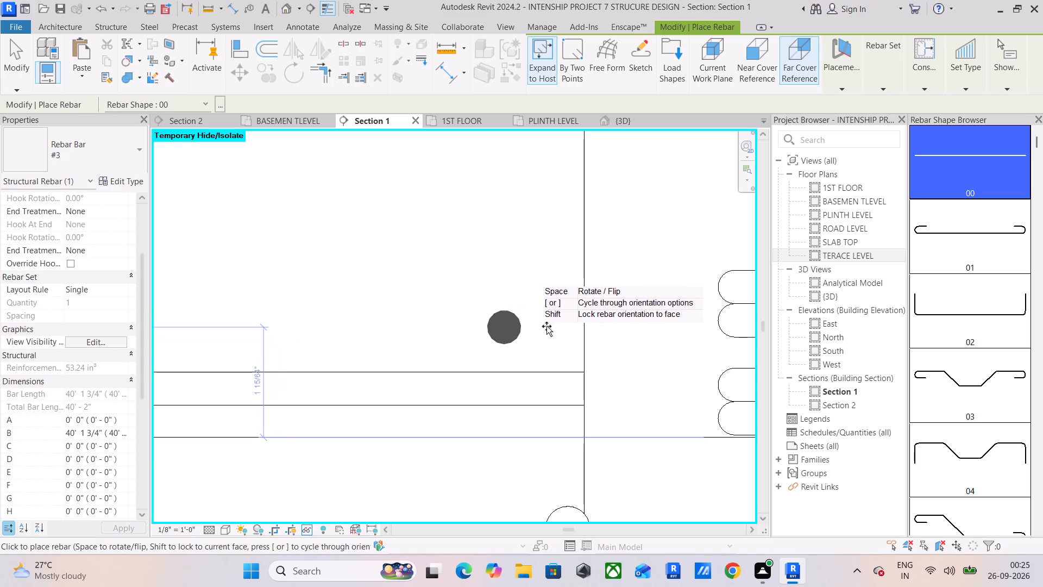
scroll(560, 304, "down", 5)
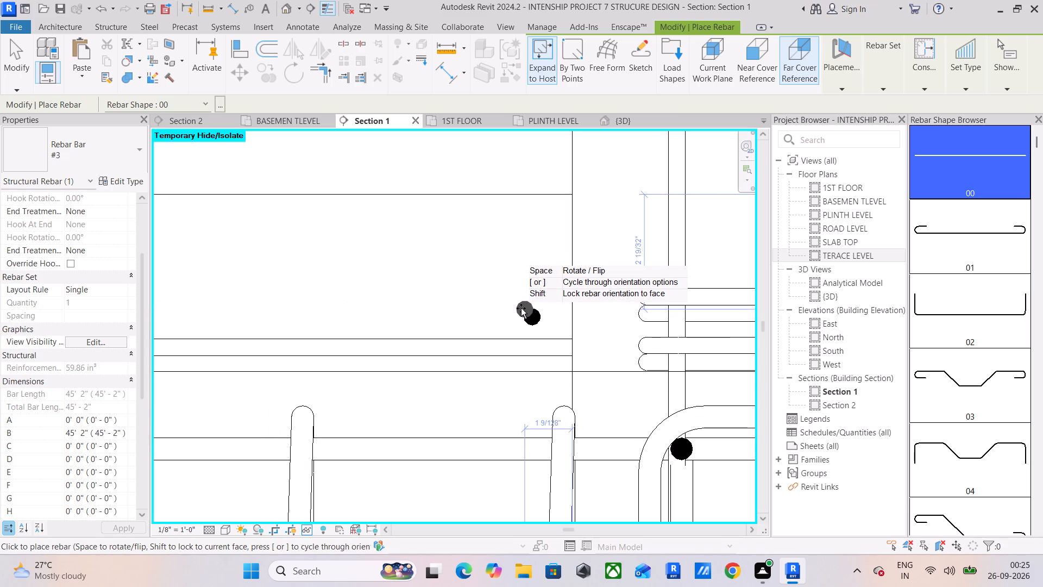
key("Escape")
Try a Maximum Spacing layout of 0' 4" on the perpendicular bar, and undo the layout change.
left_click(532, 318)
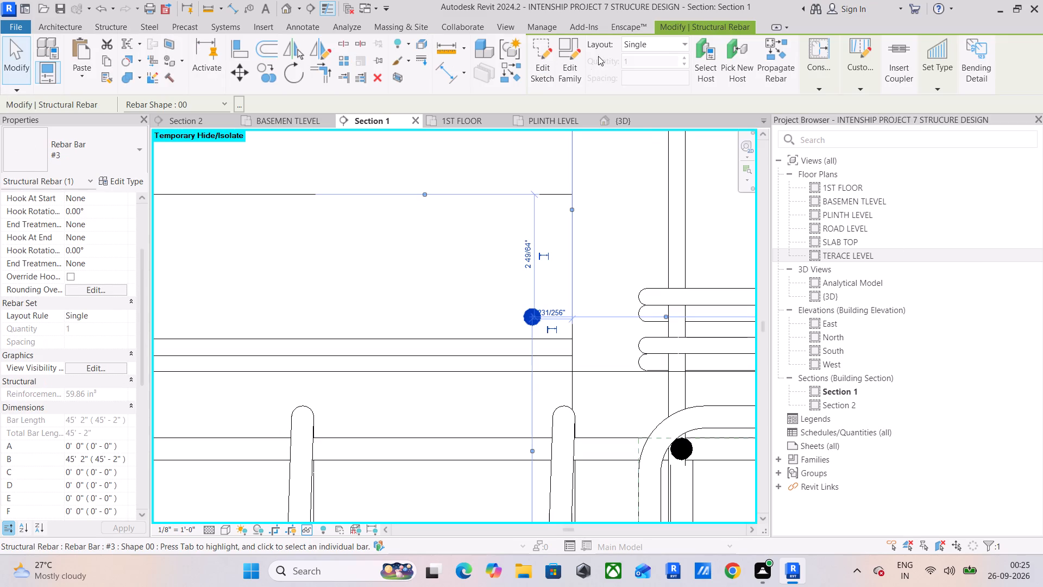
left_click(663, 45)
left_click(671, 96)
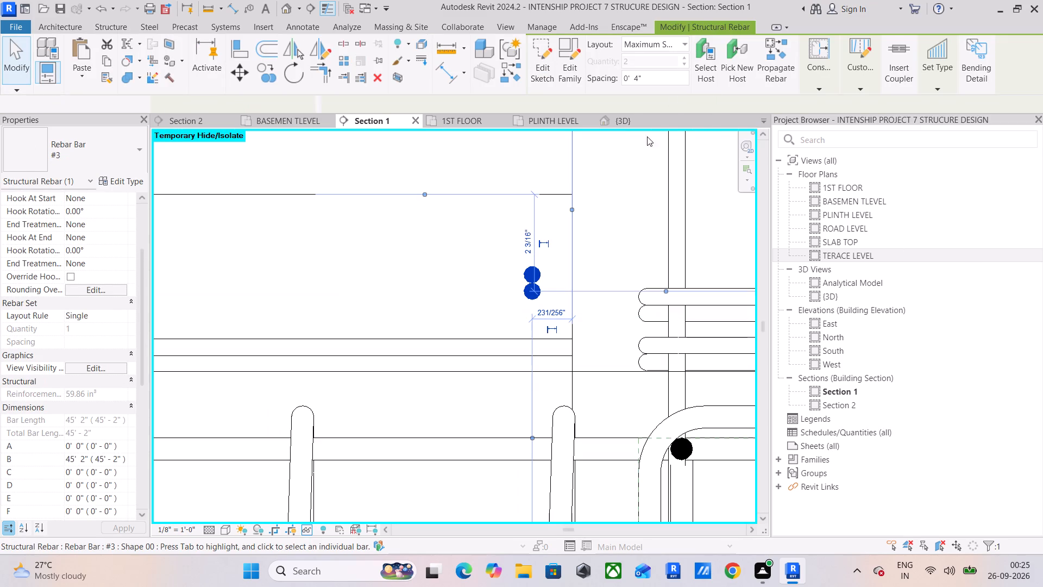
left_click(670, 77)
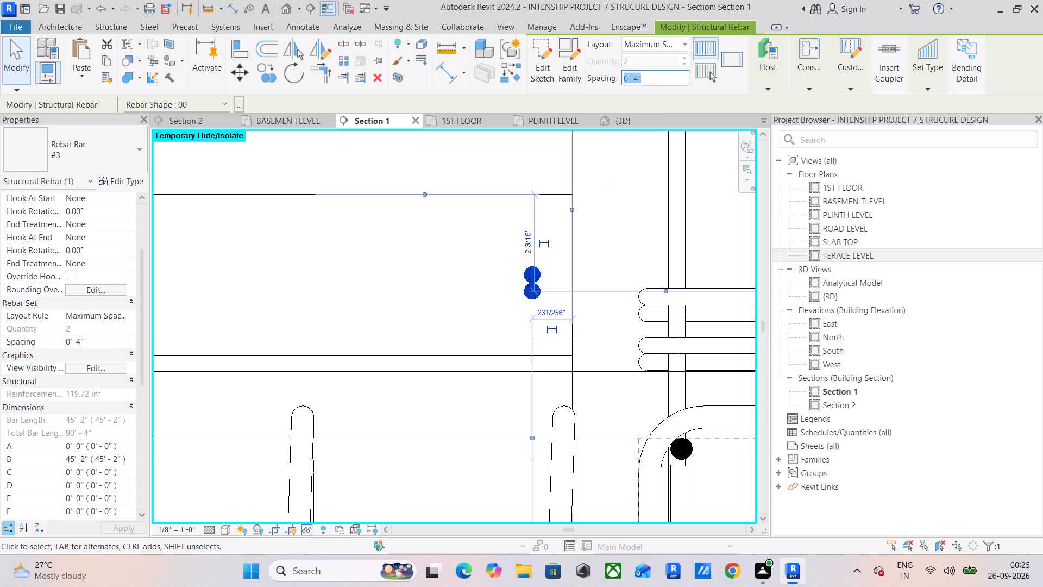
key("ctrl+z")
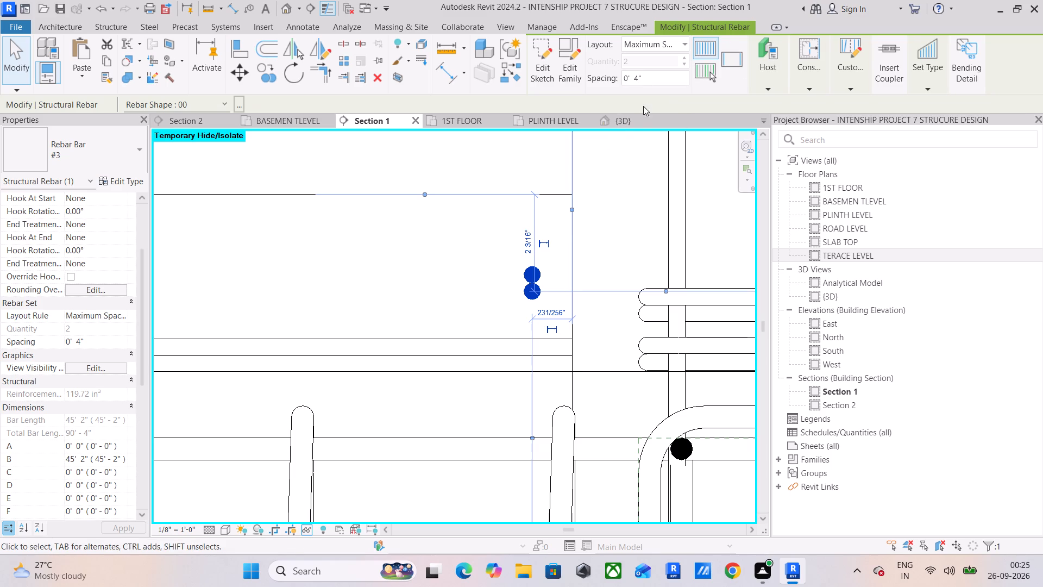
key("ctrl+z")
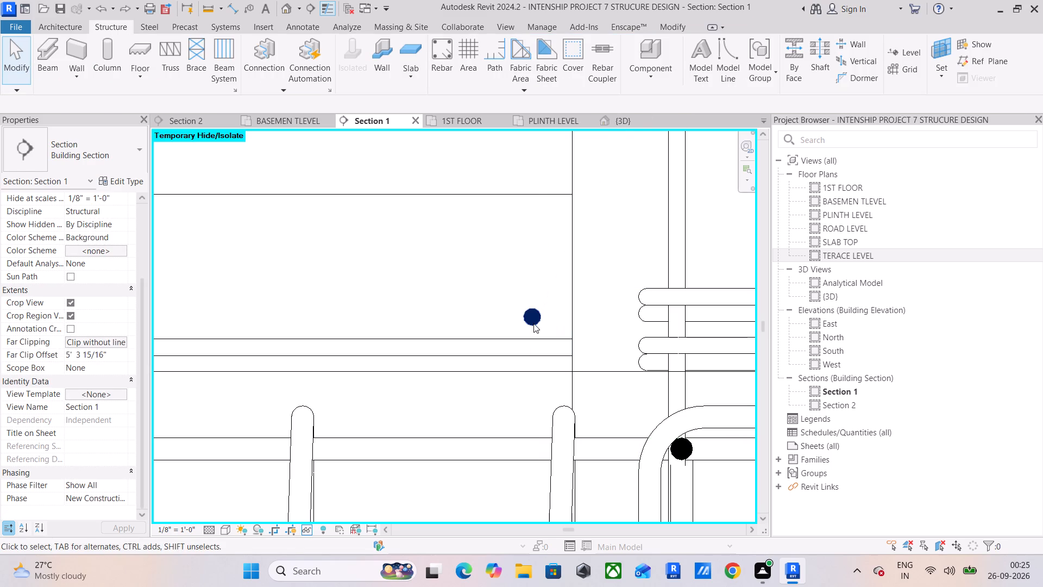
Move the perpendicular #3 bar farther into the slab, to about 1 3/4" from the slab's end at the column.
left_click(533, 323)
left_click_drag(533, 317, 478, 316)
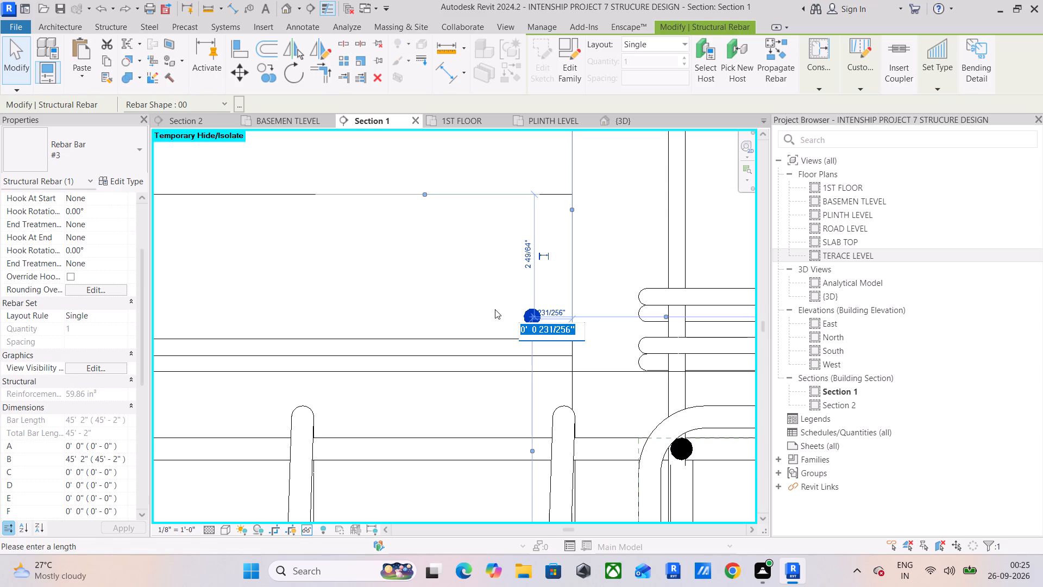
left_click(495, 309)
left_click_drag(531, 317, 493, 317)
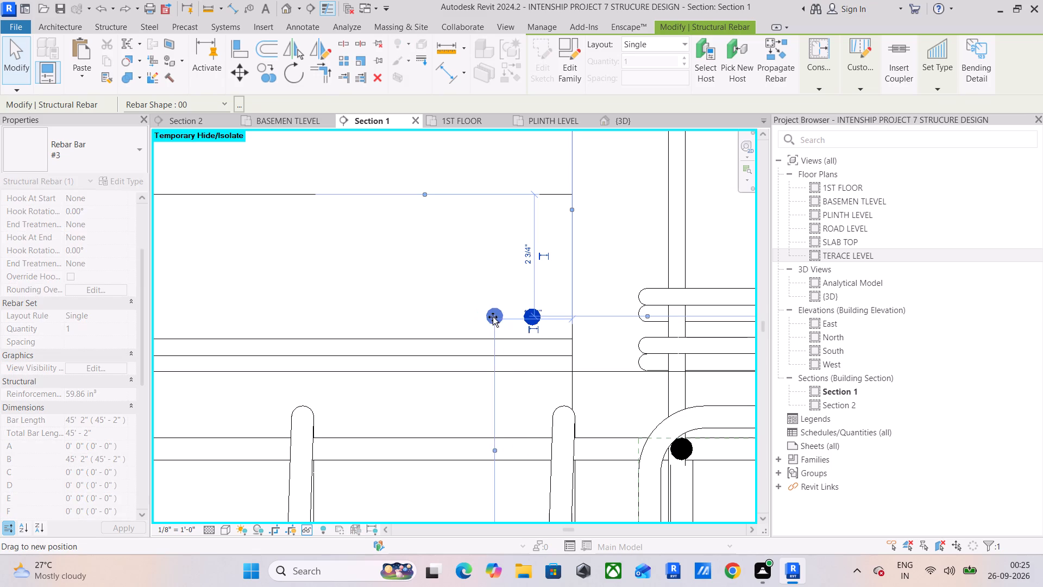
left_click_drag(493, 317, 494, 317)
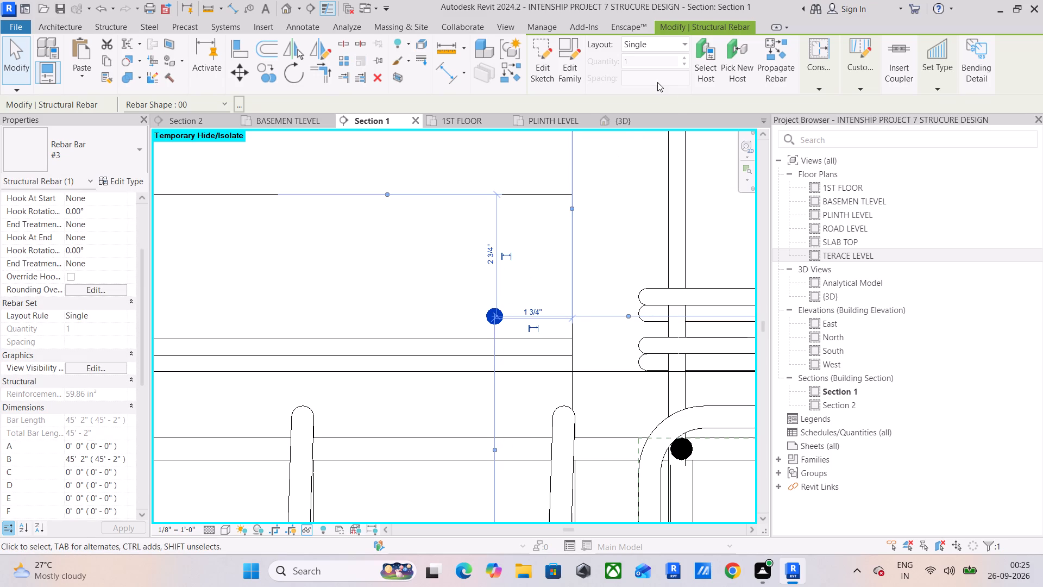
Set the moved bar's rebar layout to Maximum Spacing with a spacing of 0' 4".
left_click(676, 42)
left_click(661, 96)
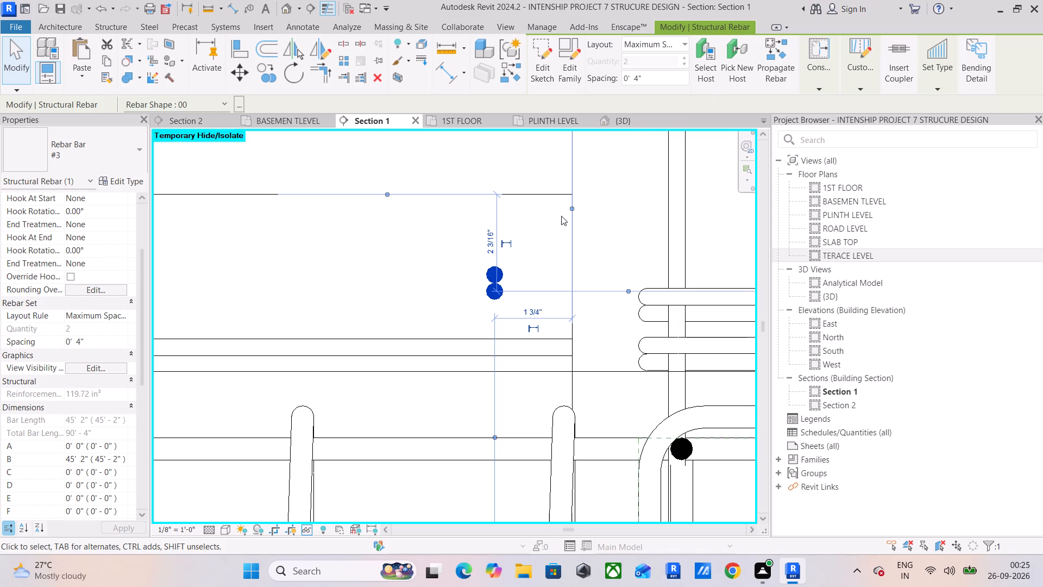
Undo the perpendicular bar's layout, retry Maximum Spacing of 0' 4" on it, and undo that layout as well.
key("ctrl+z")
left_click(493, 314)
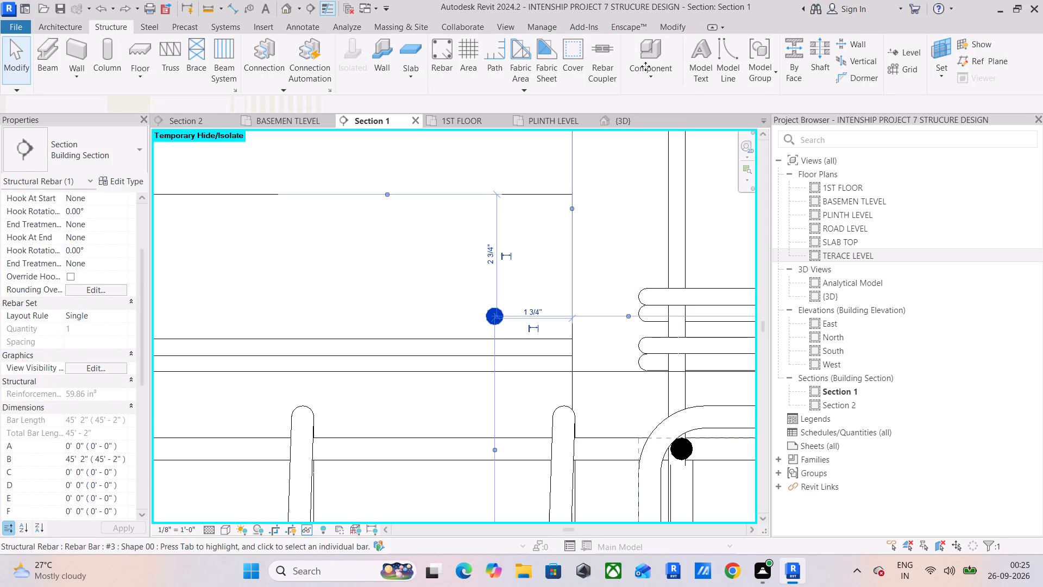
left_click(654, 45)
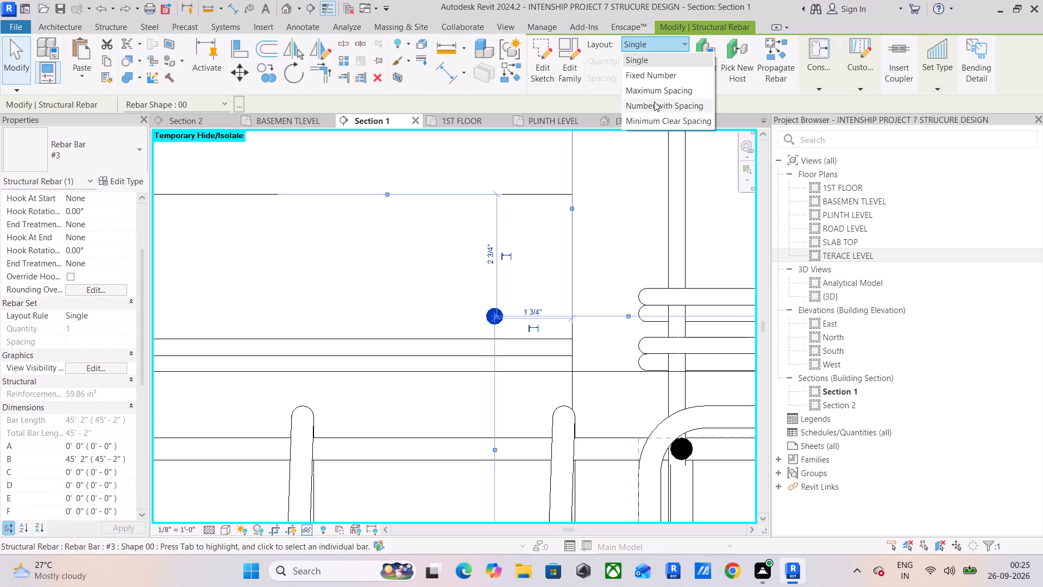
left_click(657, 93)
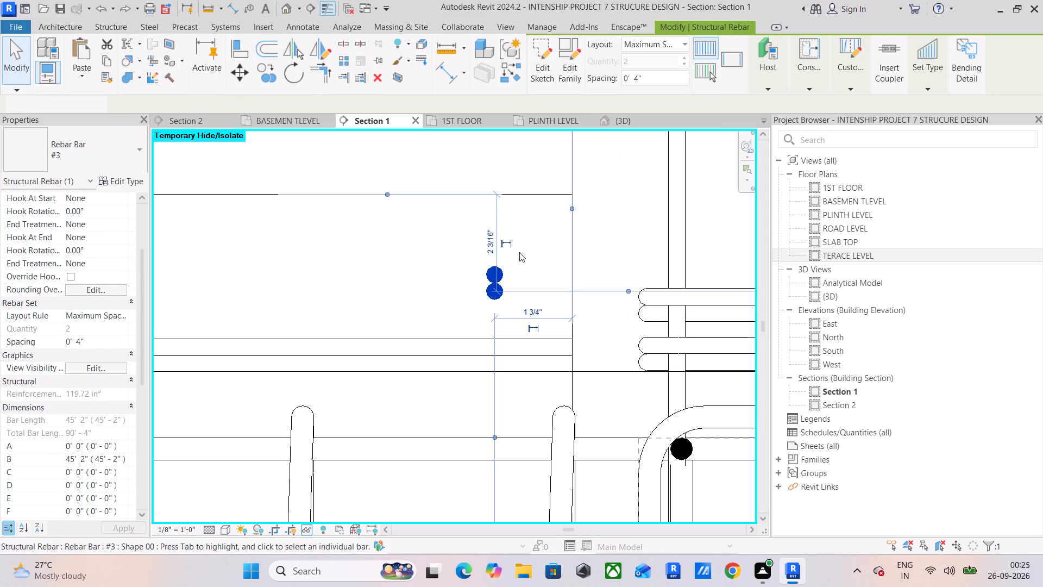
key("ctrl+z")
Delete the perpendicular #3 bar near the slab's end at the column.
left_click(494, 311)
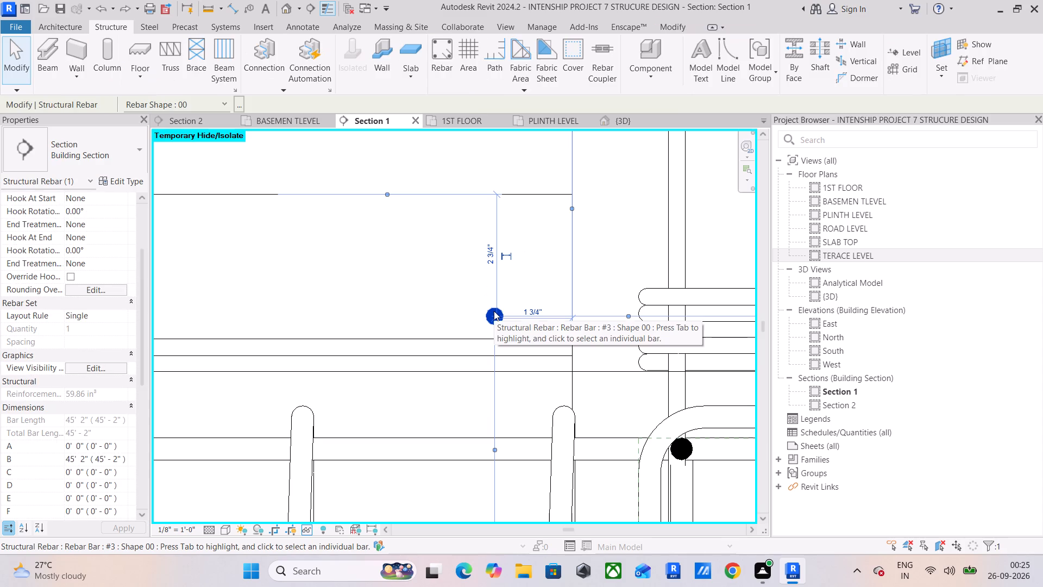
key("Delete")
Set the #3 bar running lengthwise along the slab's bottom to a Maximum Spacing layout with 150 mm spacing.
left_click(492, 346)
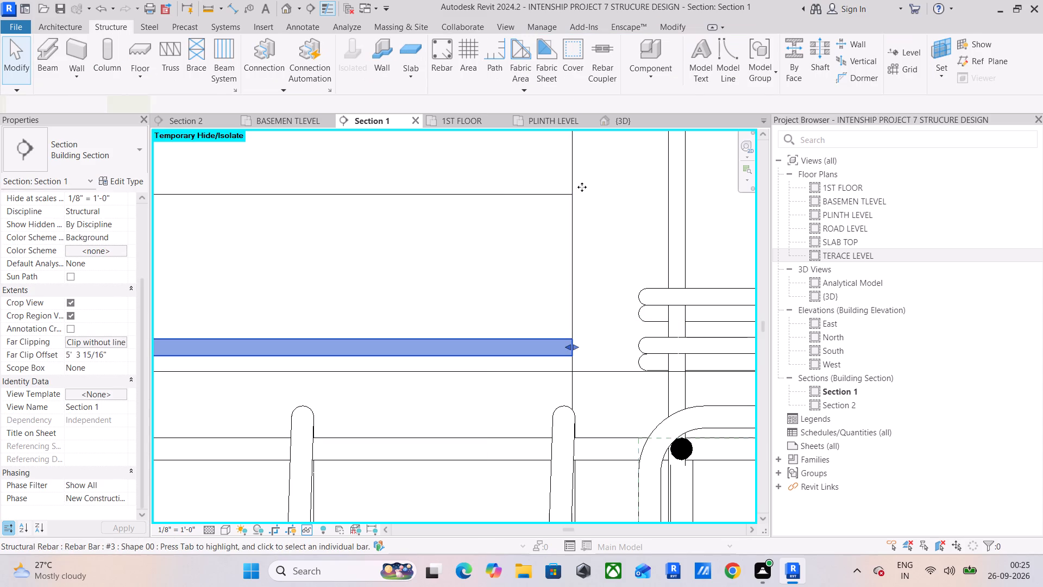
left_click(650, 48)
left_click(664, 94)
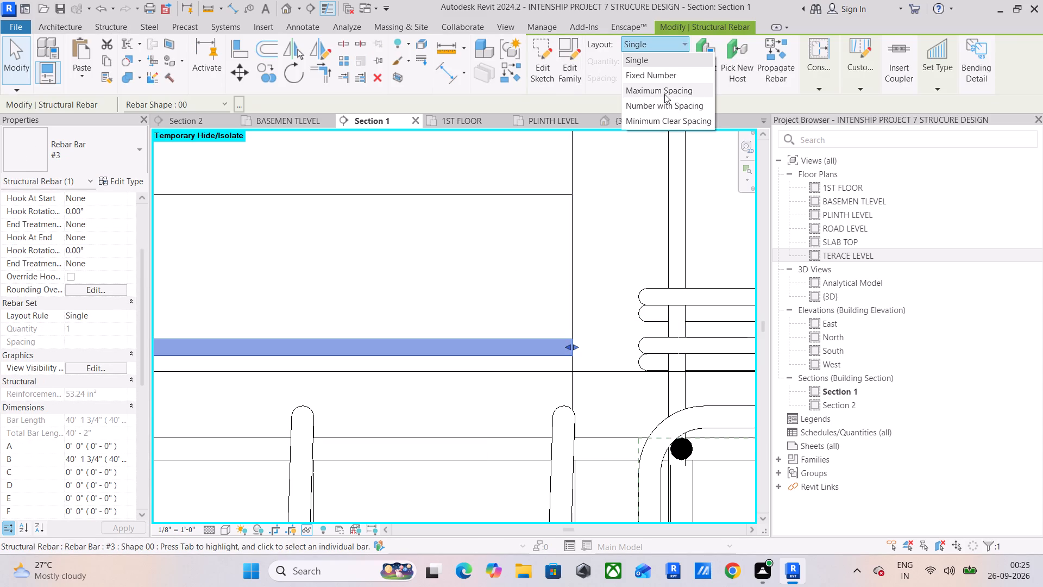
left_click(684, 82)
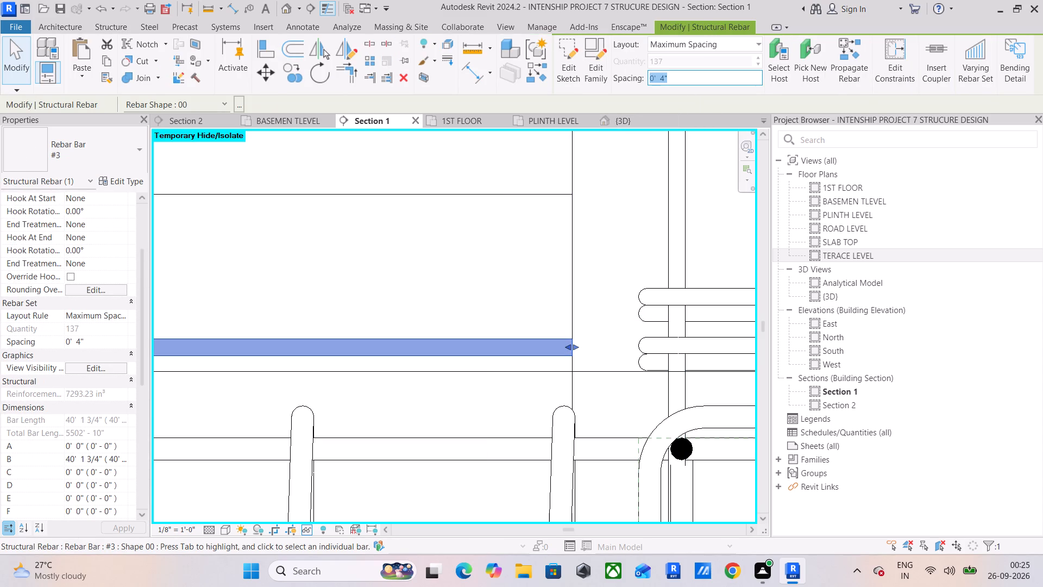
type("150")
type("MM")
key("Return")
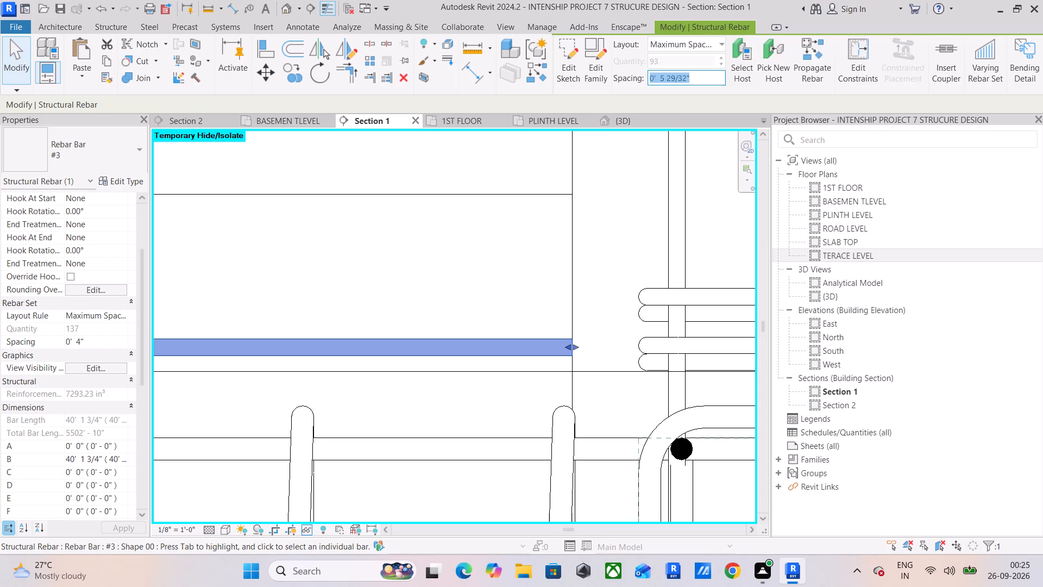
Examine the lengthwise bar set along the plinth-level slab and across the supporting beam and columns.
scroll(585, 212, "down", 5)
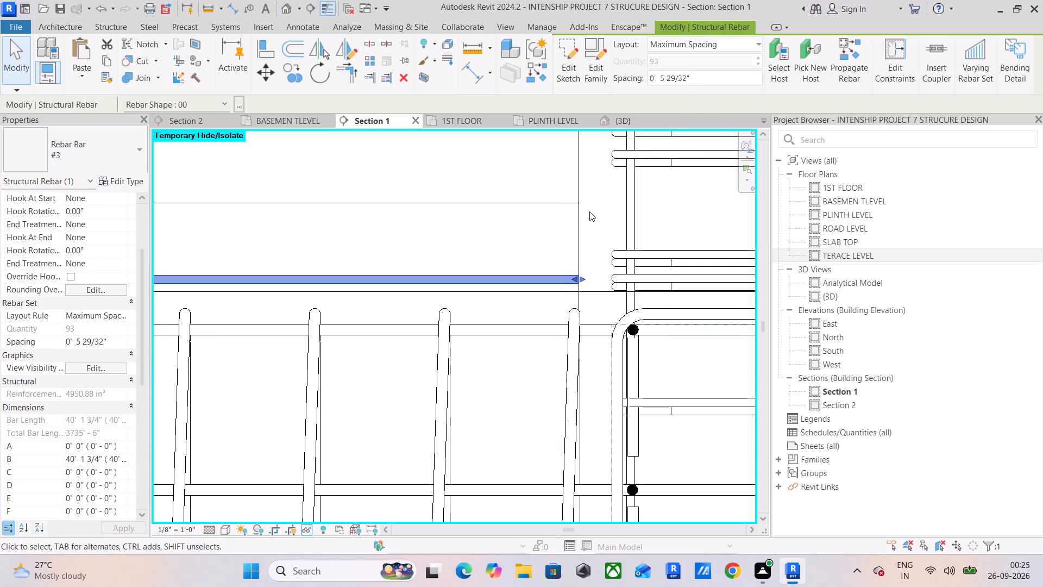
middle_click_drag(589, 211, 692, 255)
scroll(436, 251, "down", 5)
middle_click_drag(436, 253, 632, 289)
middle_click_drag(412, 283, 634, 275)
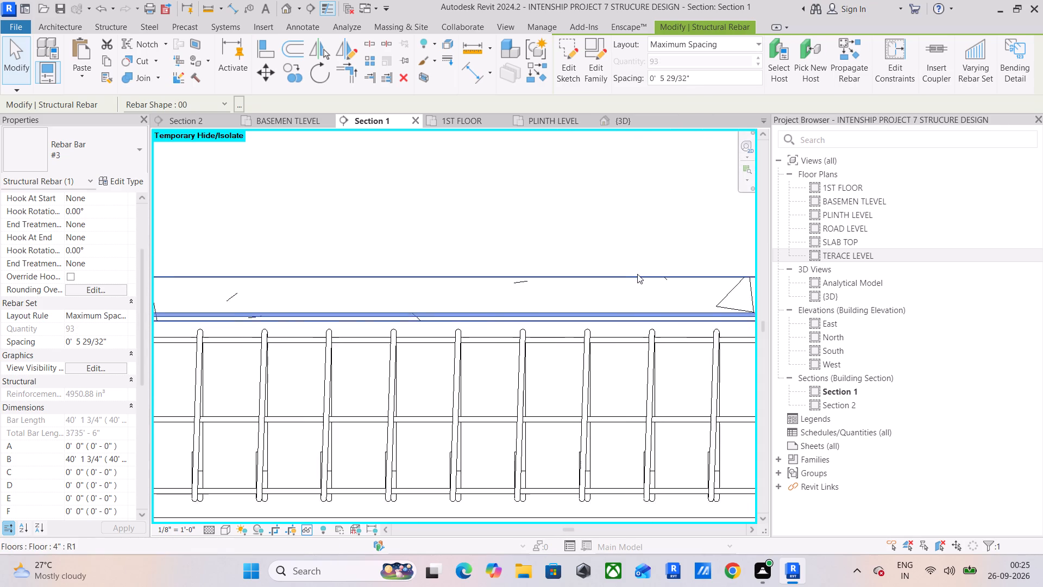
scroll(637, 274, "down", 6)
scroll(519, 262, "down", 3)
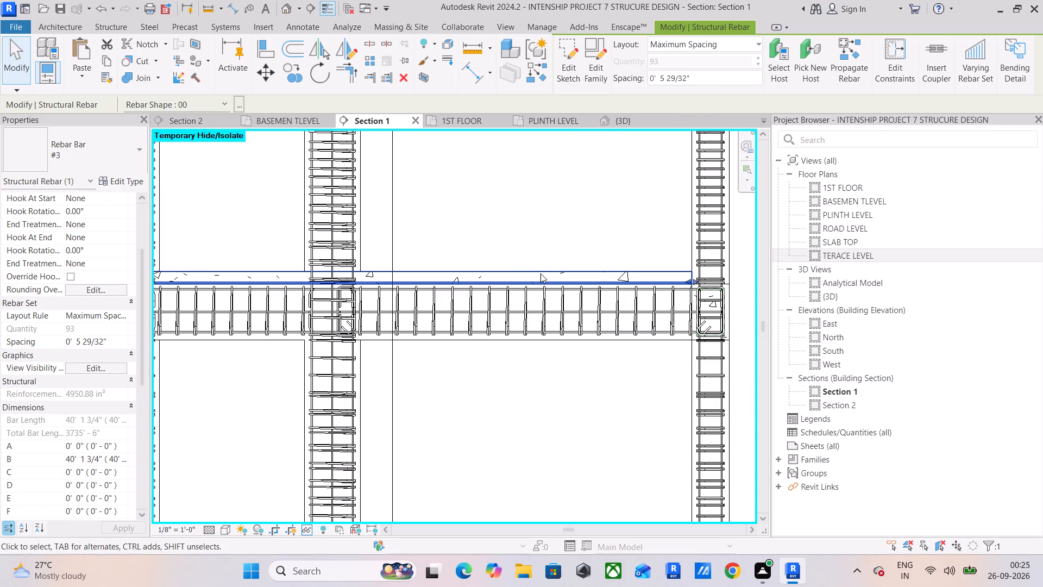
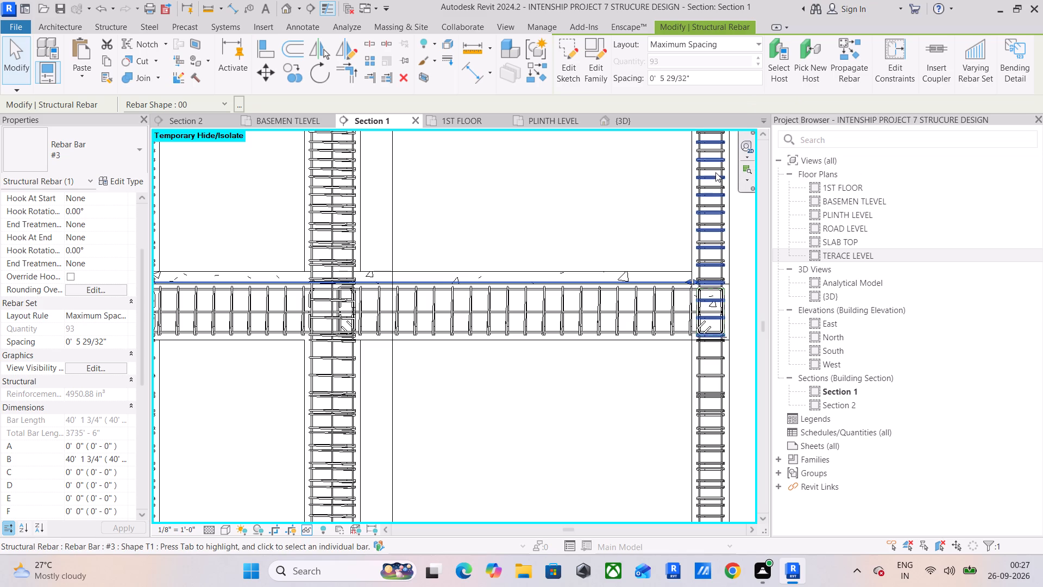
Examine the plinth-level slab and its lengthwise bars in Section 1, along the supporting beam to the end column.
scroll(576, 154, "down", 1)
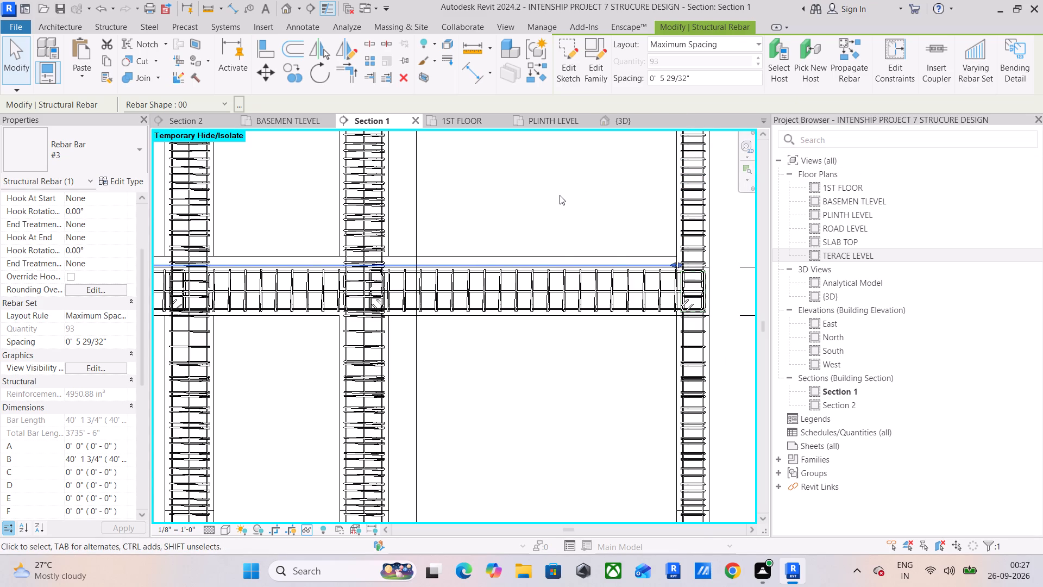
left_click(557, 199)
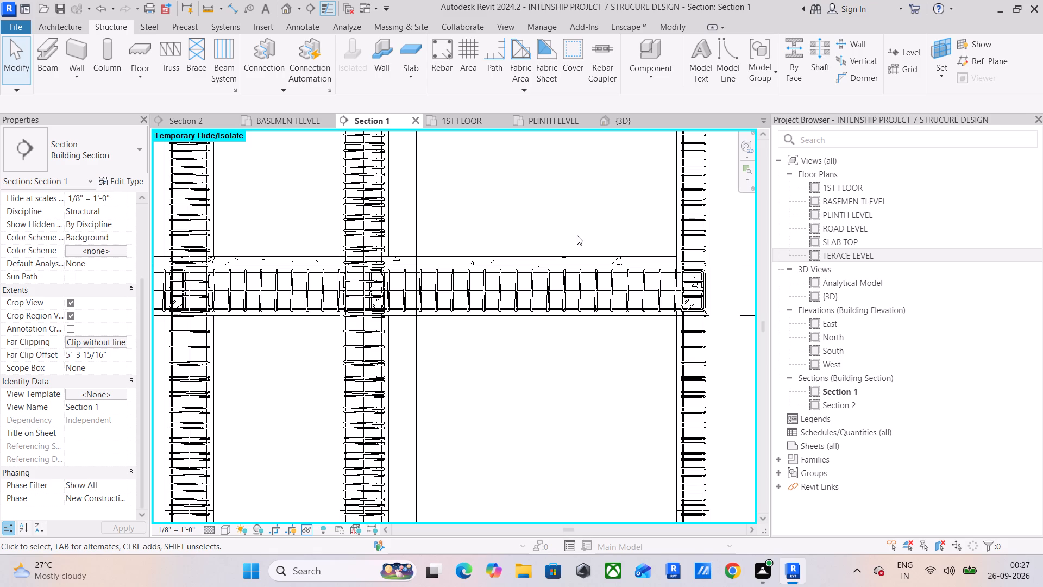
scroll(545, 242, "down", 2)
middle_click_drag(517, 224, 553, 233)
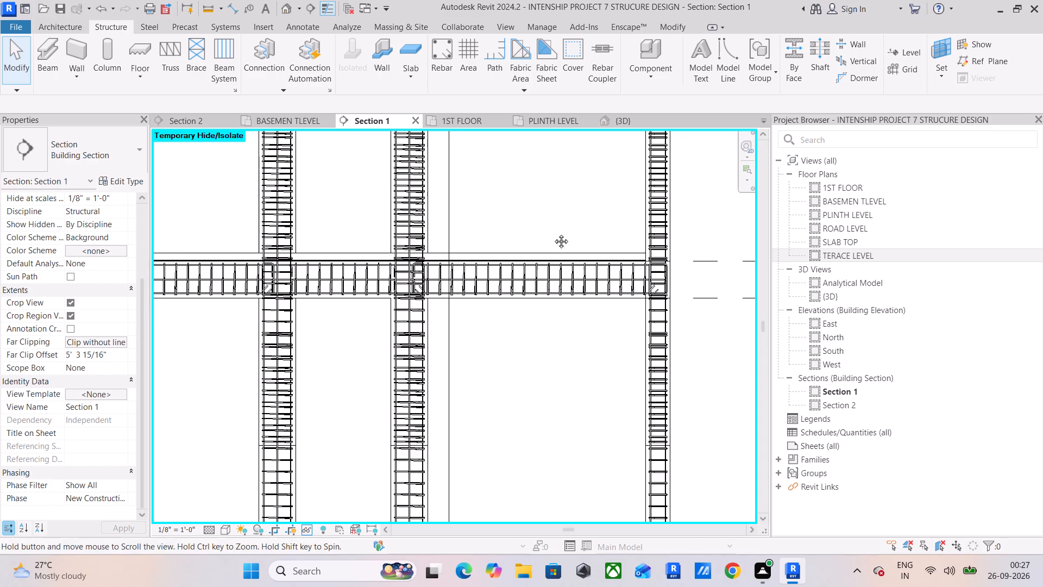
middle_click_drag(553, 233, 633, 243)
scroll(577, 266, "up", 5)
left_click(601, 276)
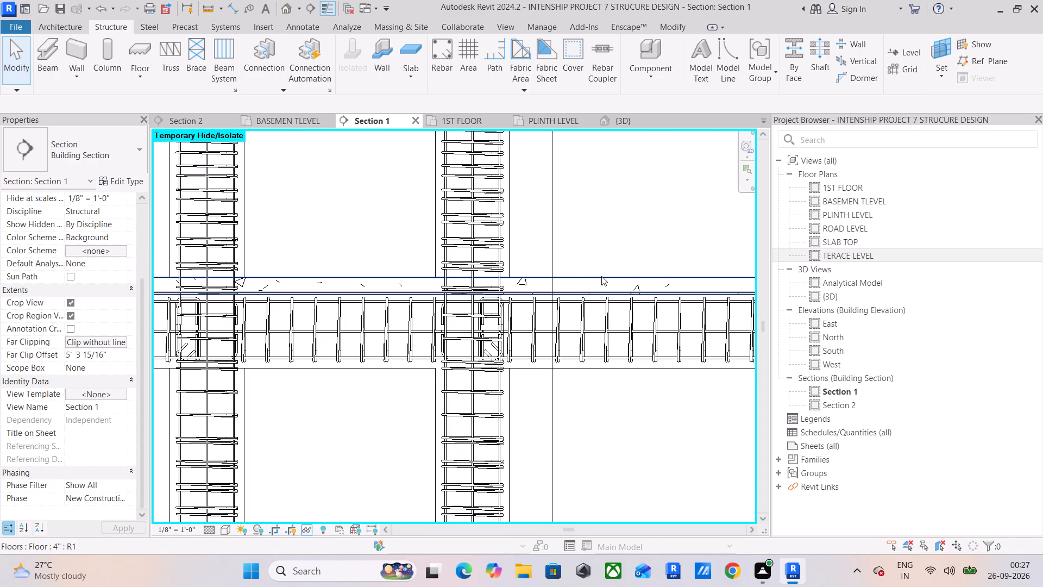
scroll(601, 276, "down", 5)
middle_click_drag(586, 276, 490, 259)
scroll(553, 239, "up", 7)
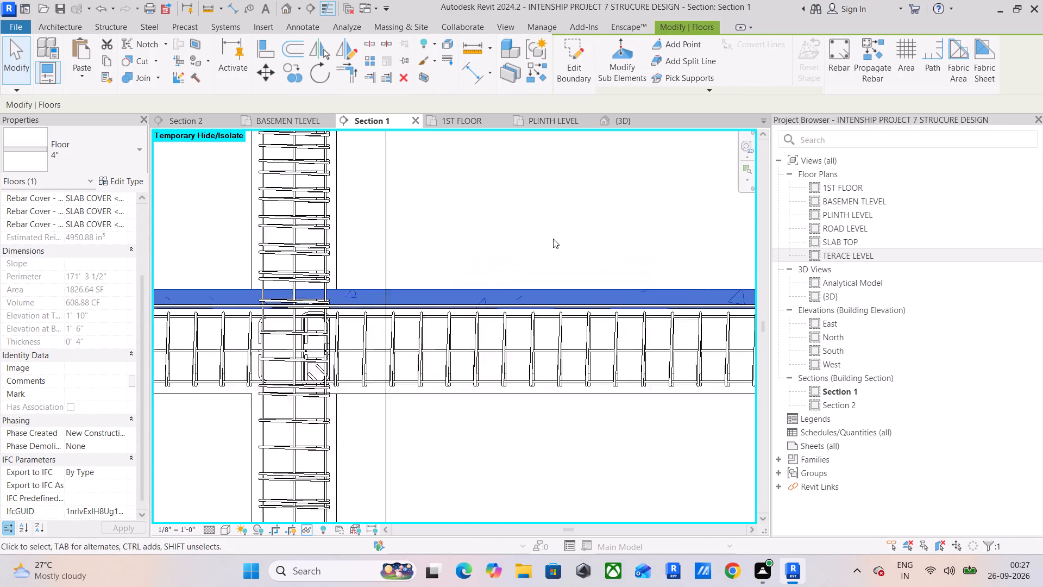
scroll(553, 239, "up", 2)
left_click(453, 243)
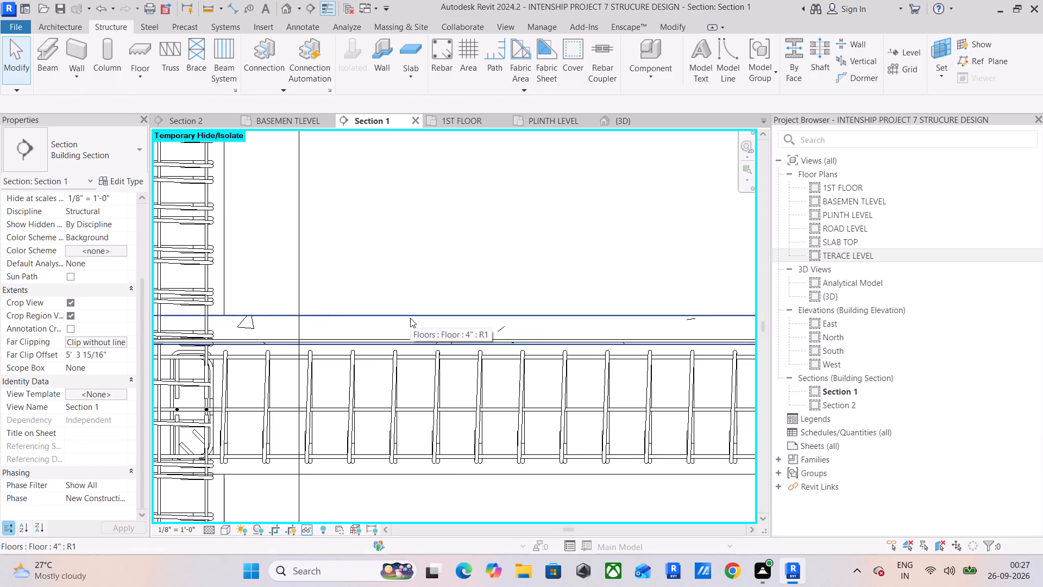
scroll(416, 314, "up", 1)
middle_click_drag(416, 314, 468, 266)
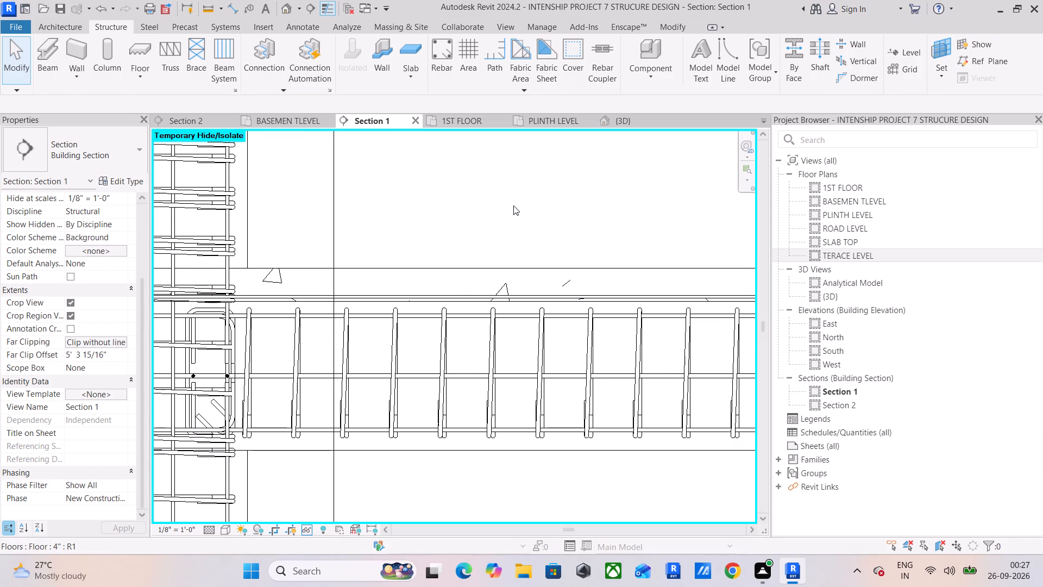
scroll(526, 196, "down", 5)
middle_click_drag(557, 208, 314, 283)
scroll(499, 271, "up", 1)
scroll(499, 271, "down", 4)
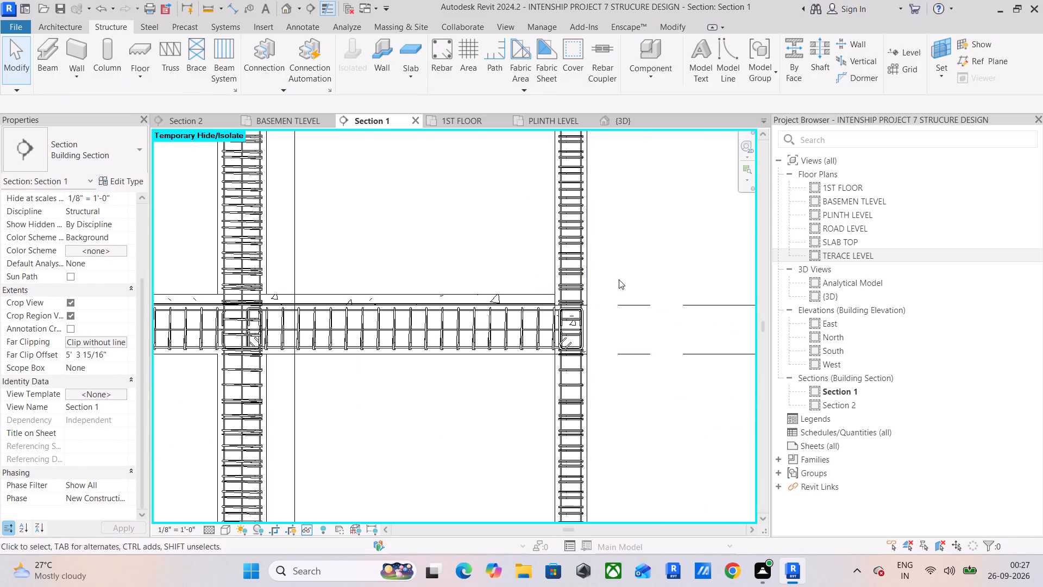
middle_click_drag(619, 279, 448, 282)
left_click(524, 253)
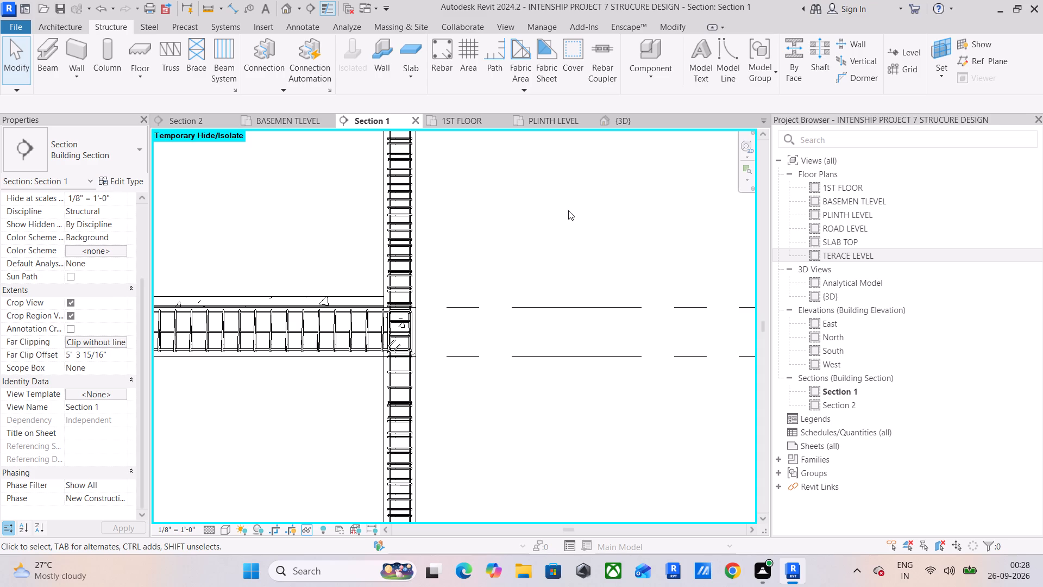
Survey the beam and column reinforcement across the frame's levels in Section 1, including the joint at the far end column.
scroll(375, 221, "down", 5)
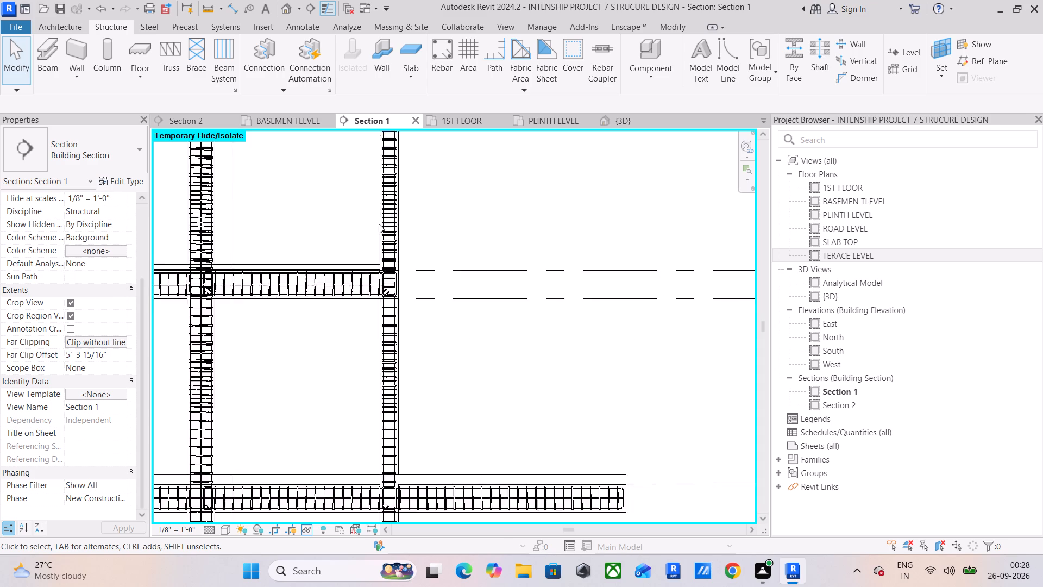
middle_click_drag(379, 224, 613, 307)
middle_click_drag(368, 325, 584, 358)
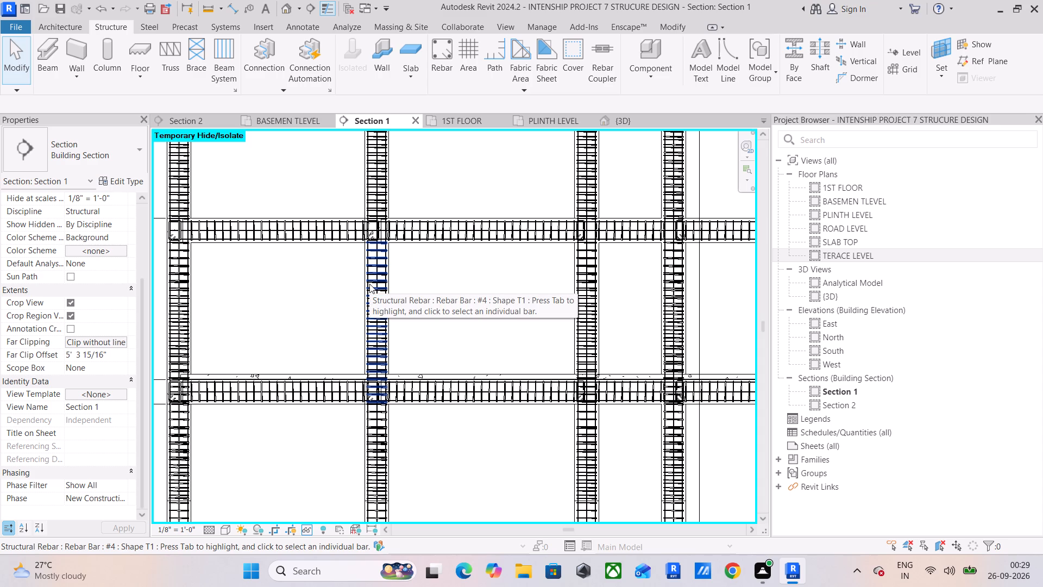
scroll(314, 246, "down", 2)
middle_click_drag(315, 246, 443, 261)
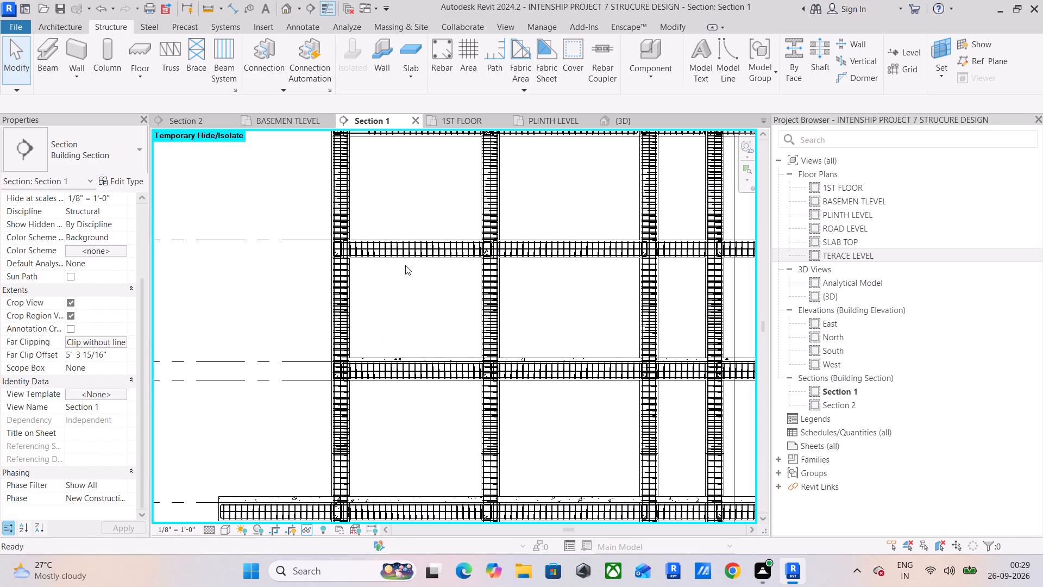
scroll(351, 242, "up", 15)
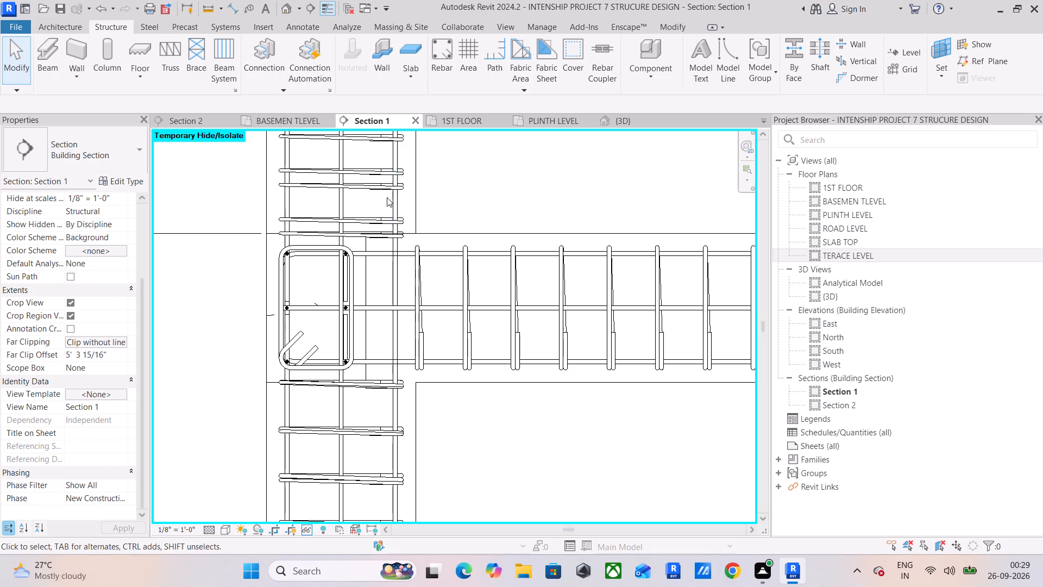
scroll(561, 268, "down", 5)
middle_click_drag(618, 274, 360, 293)
scroll(541, 280, "down", 3)
middle_click_drag(612, 281, 393, 288)
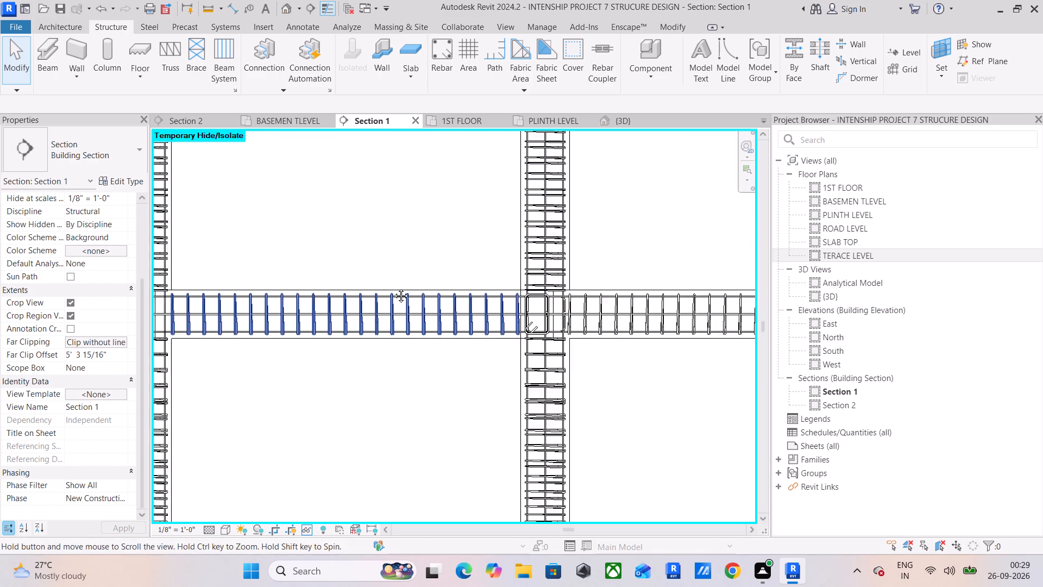
middle_click_drag(393, 288, 350, 282)
Inspect the stirrups, ties and main bars where the upper beam crosses an interior column in Section 1.
middle_click_drag(472, 239, 488, 356)
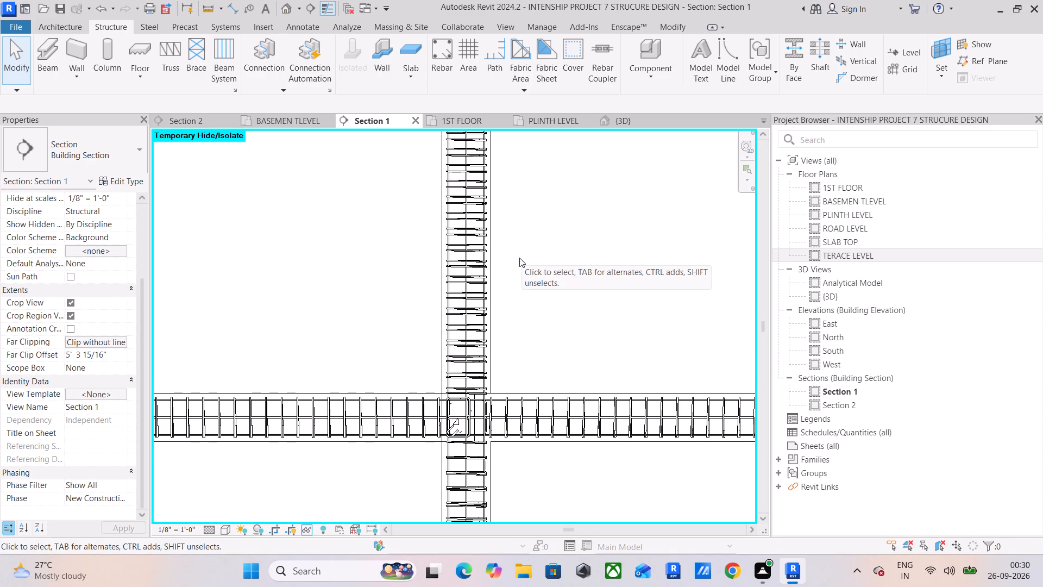
scroll(519, 258, "down", 5)
middle_click_drag(516, 266, 502, 370)
scroll(461, 251, "up", 5)
scroll(499, 287, "up", 4)
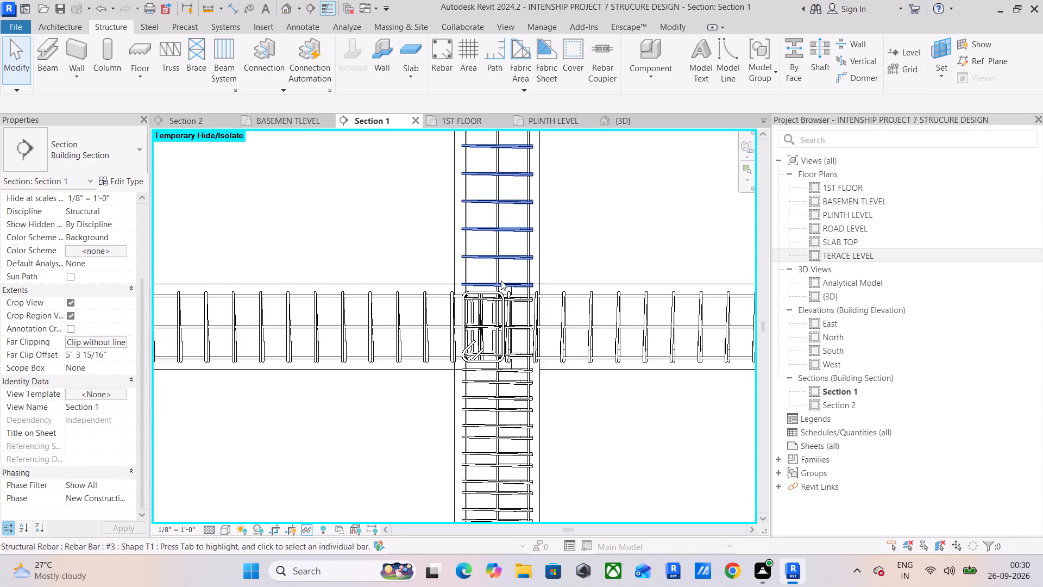
scroll(501, 280, "up", 6)
middle_click_drag(505, 299, 498, 223)
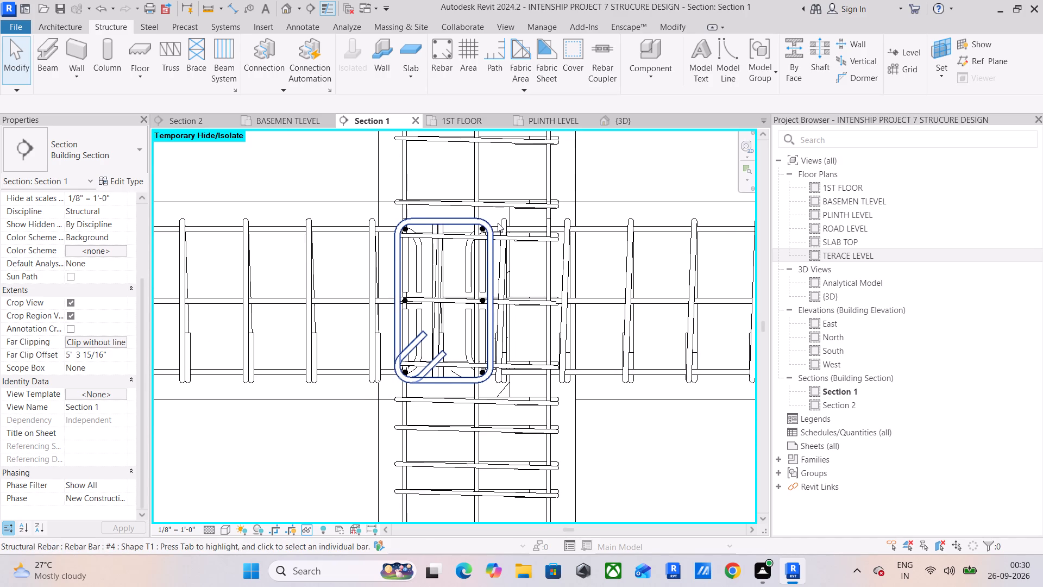
scroll(373, 233, "up", 5)
scroll(429, 229, "down", 6)
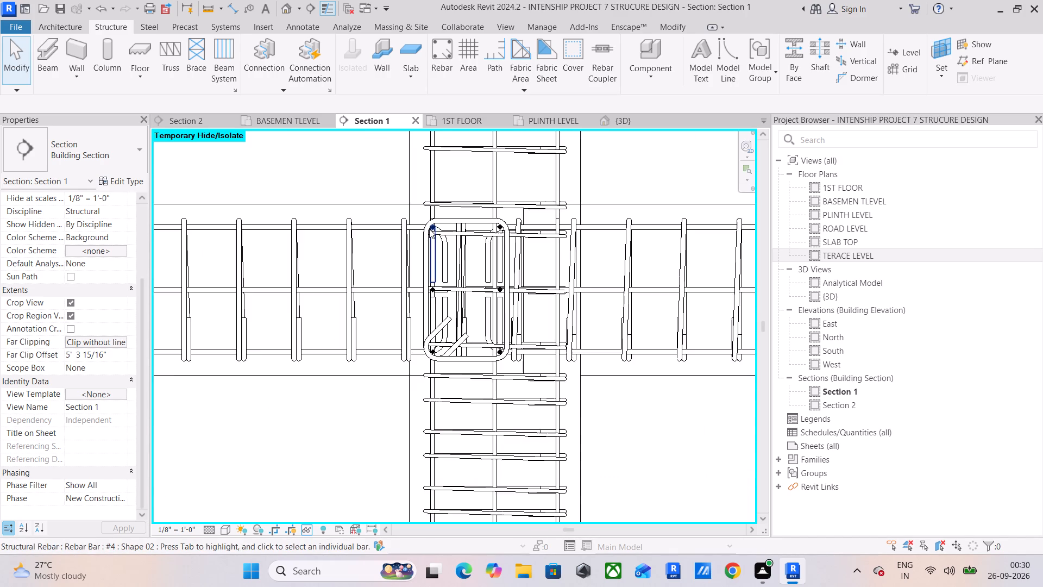
scroll(429, 229, "down", 5)
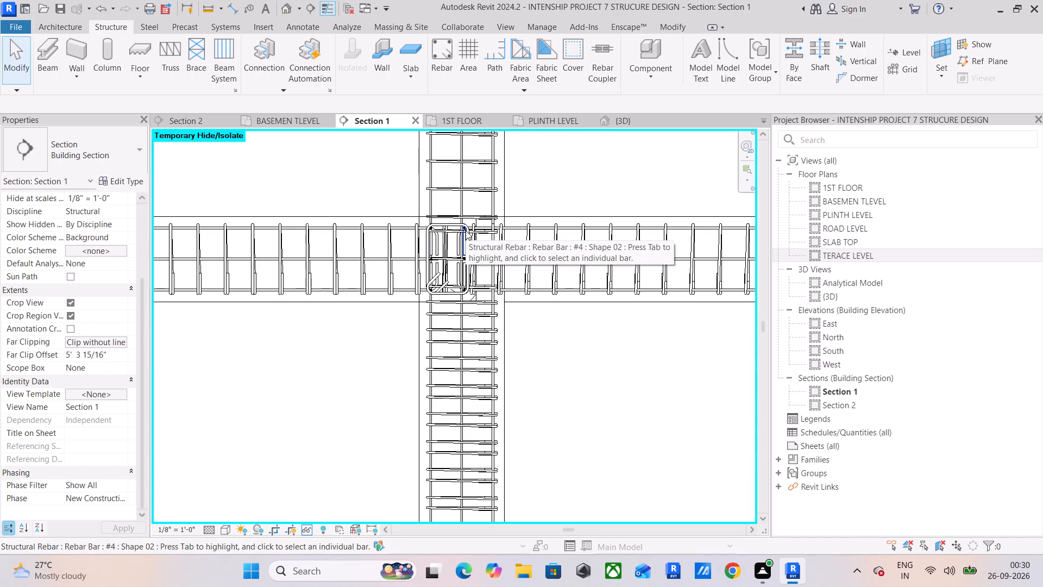
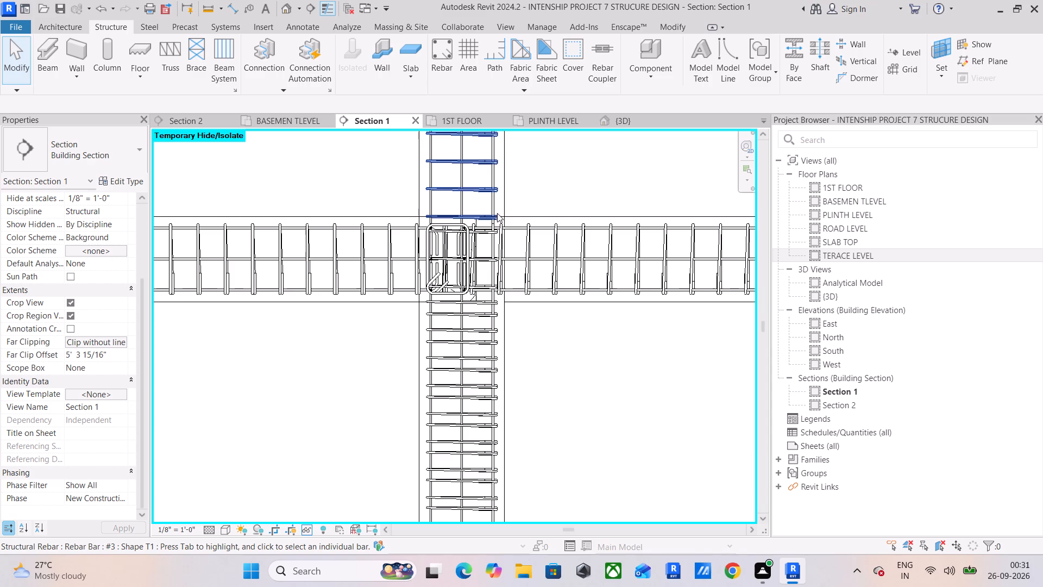
Survey the column and beam reinforcement across the whole frame in Section 1, from the slab top down to the basement-level beam.
scroll(445, 255, "down", 6)
middle_click_drag(558, 261, 413, 268)
scroll(488, 255, "down", 5)
middle_click_drag(562, 253, 526, 375)
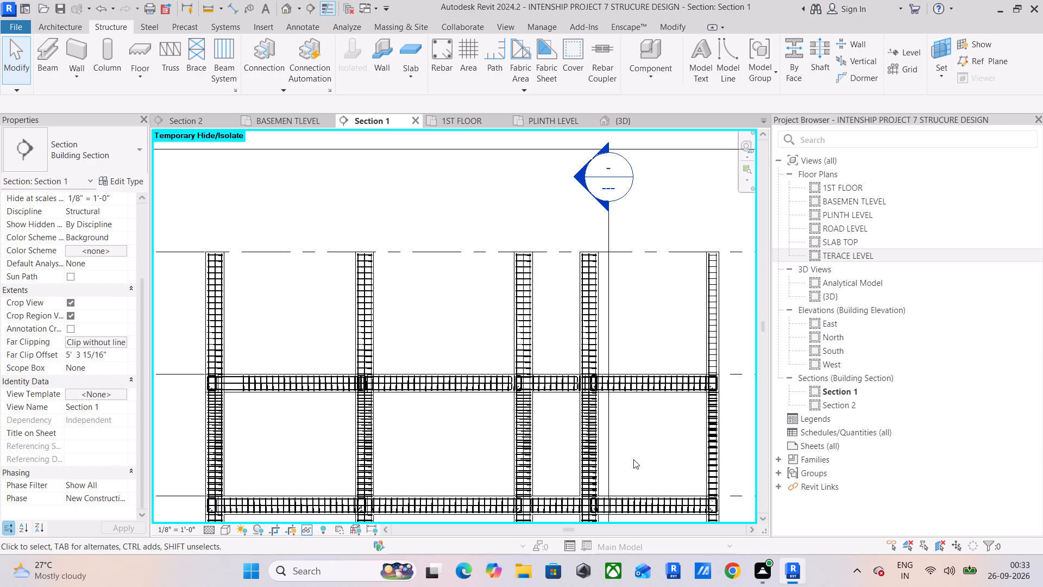
scroll(488, 379, "down", 5)
middle_click_drag(494, 377, 464, 258)
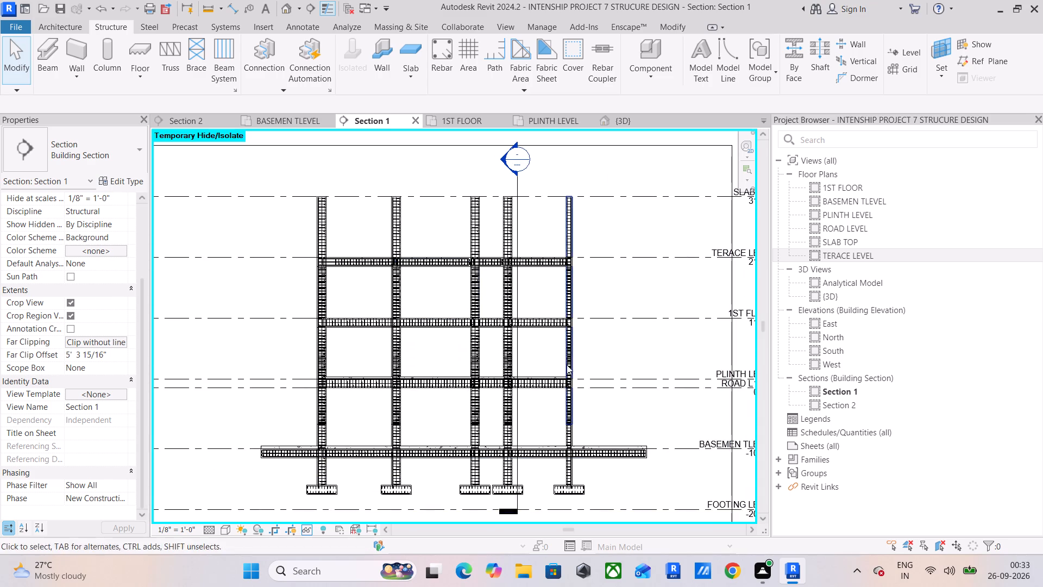
scroll(557, 330, "up", 11)
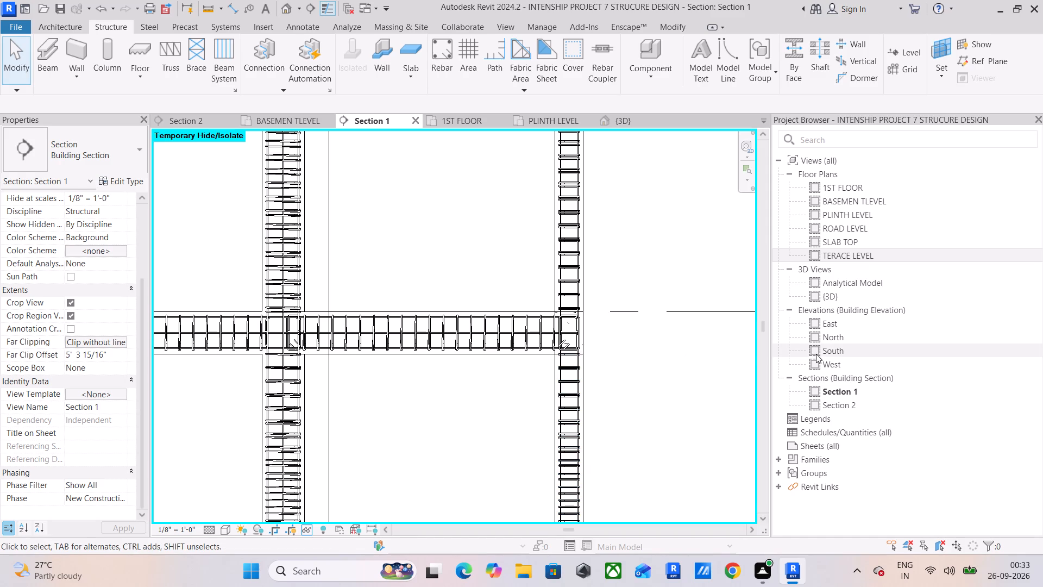
middle_click_drag(521, 327, 645, 167)
scroll(552, 367, "down", 4)
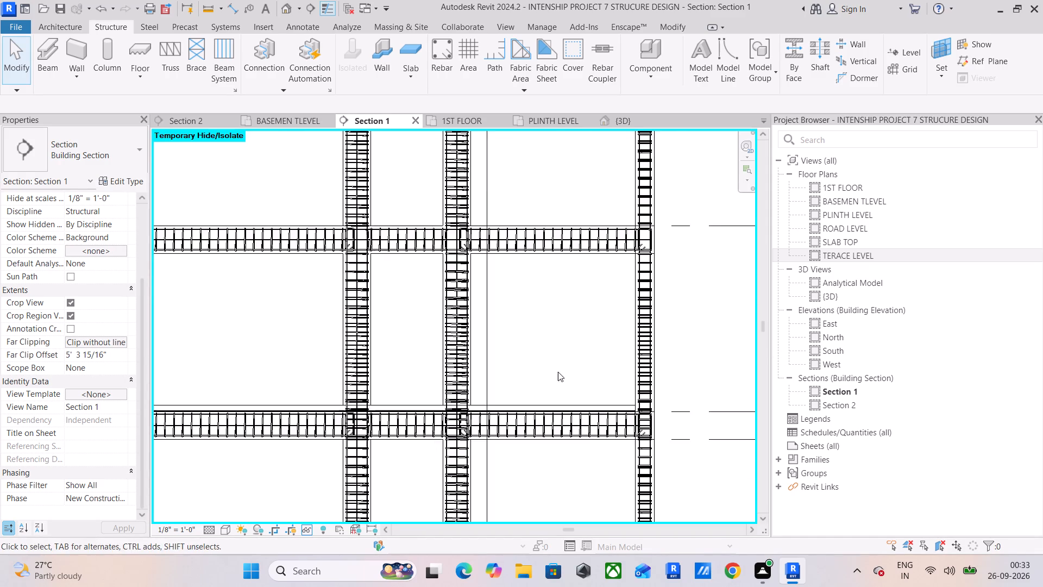
middle_click_drag(559, 372, 531, 263)
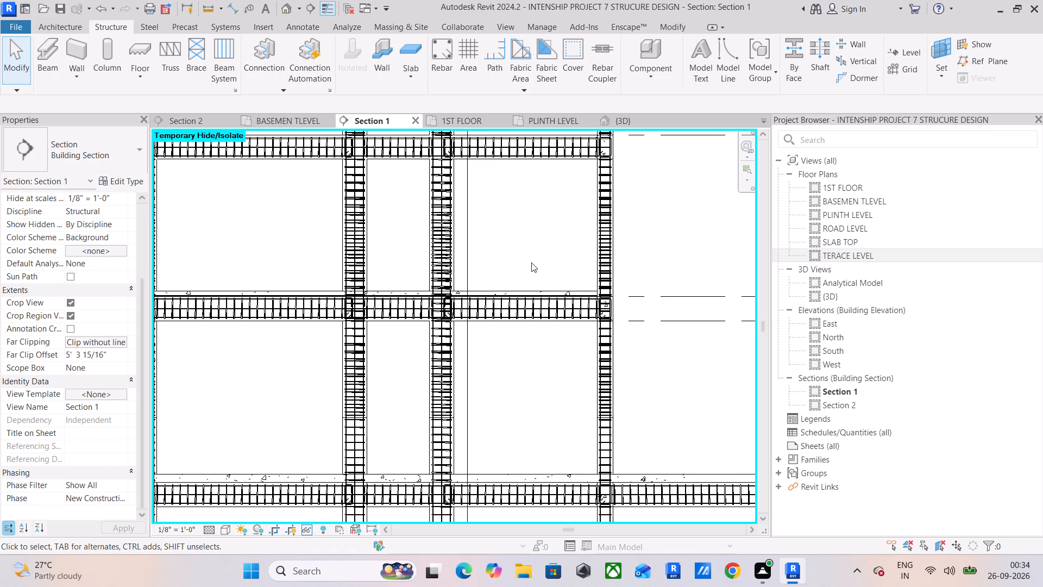
scroll(499, 427, "down", 3)
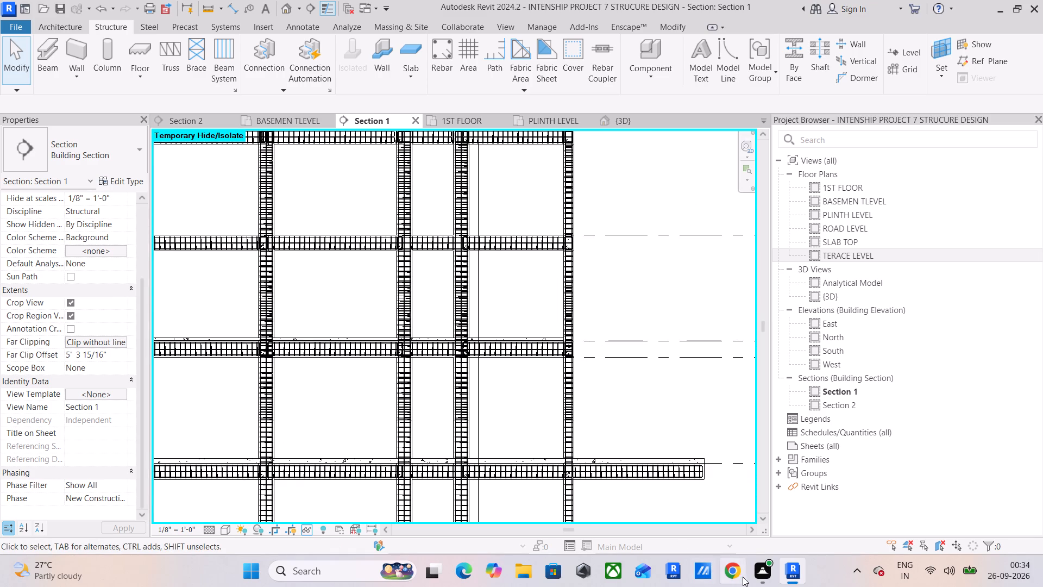
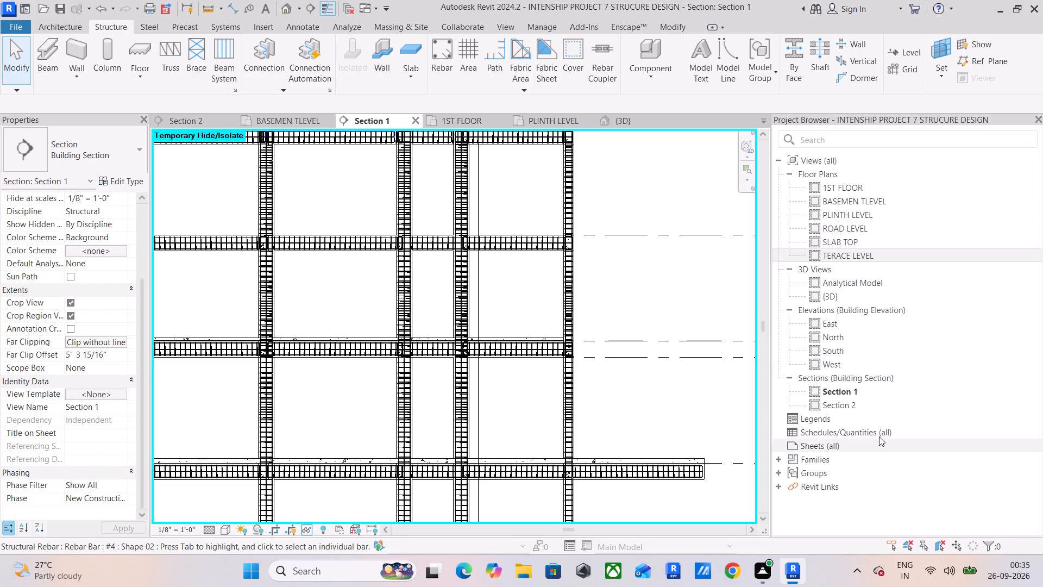
In Section 1, shorten the rightmost terrace-level beam's #4 stirrup set so it starts at the far face of the fourth column.
scroll(539, 293, "down", 5)
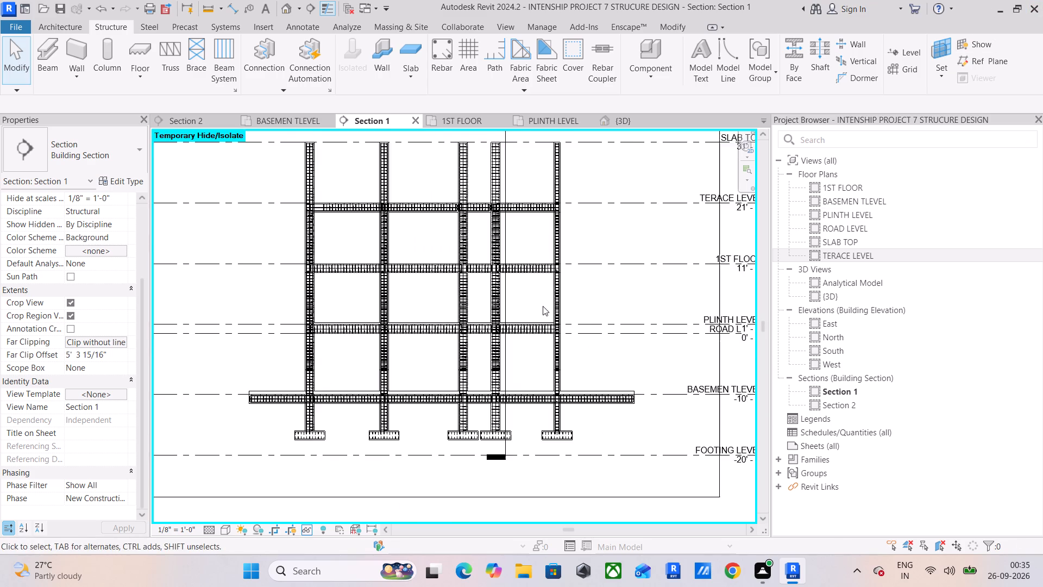
middle_click_drag(545, 309, 376, 329)
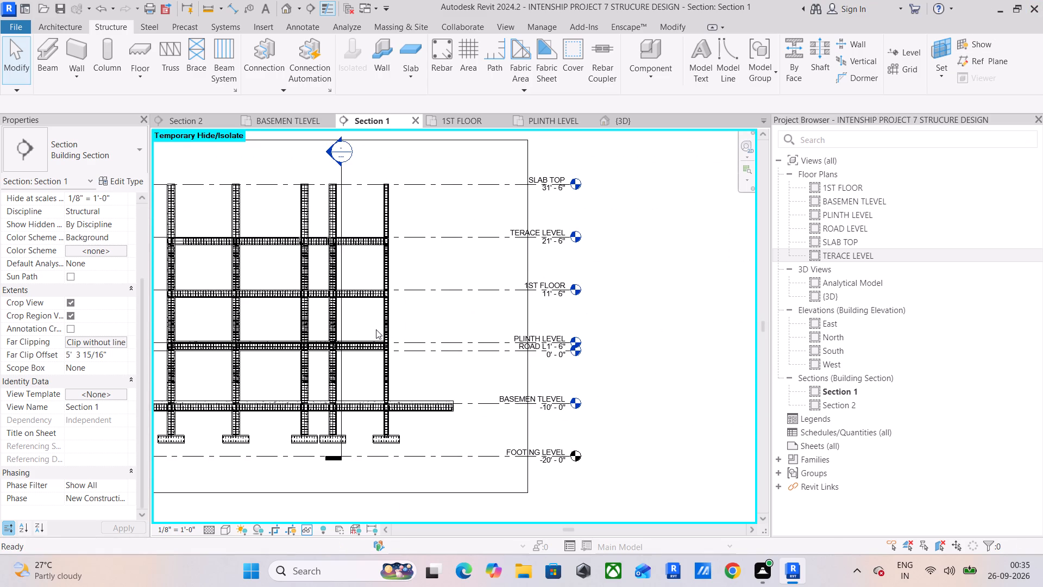
middle_click_drag(470, 336, 580, 324)
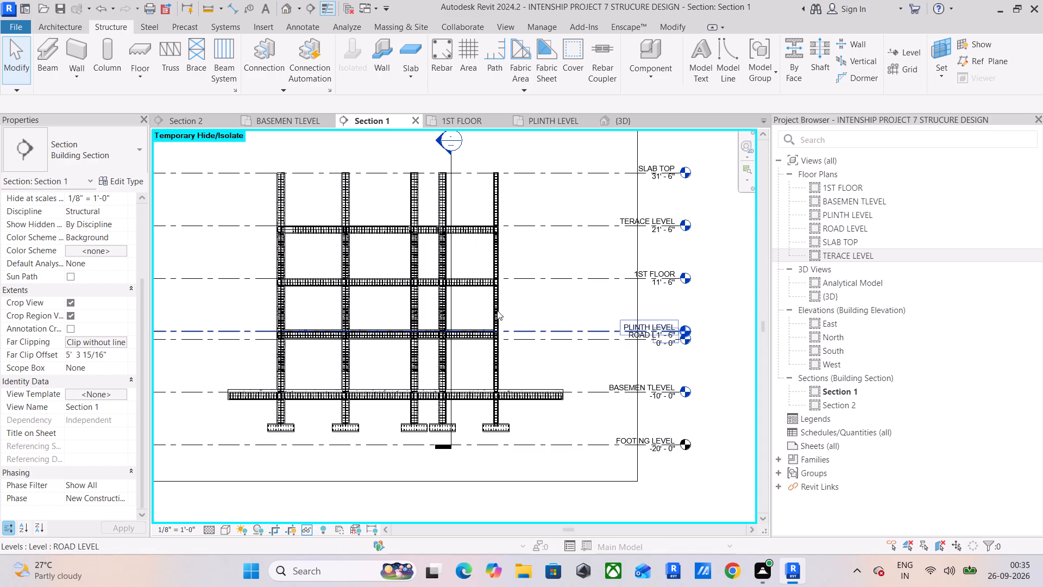
scroll(457, 258, "up", 5)
middle_click_drag(467, 261, 557, 311)
scroll(557, 311, "up", 1)
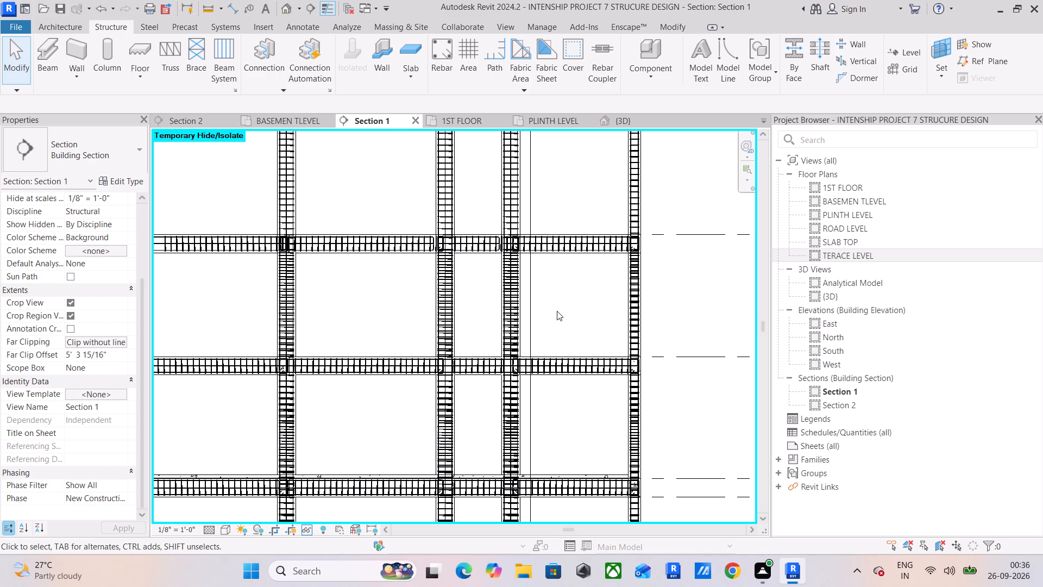
scroll(486, 293, "up", 6)
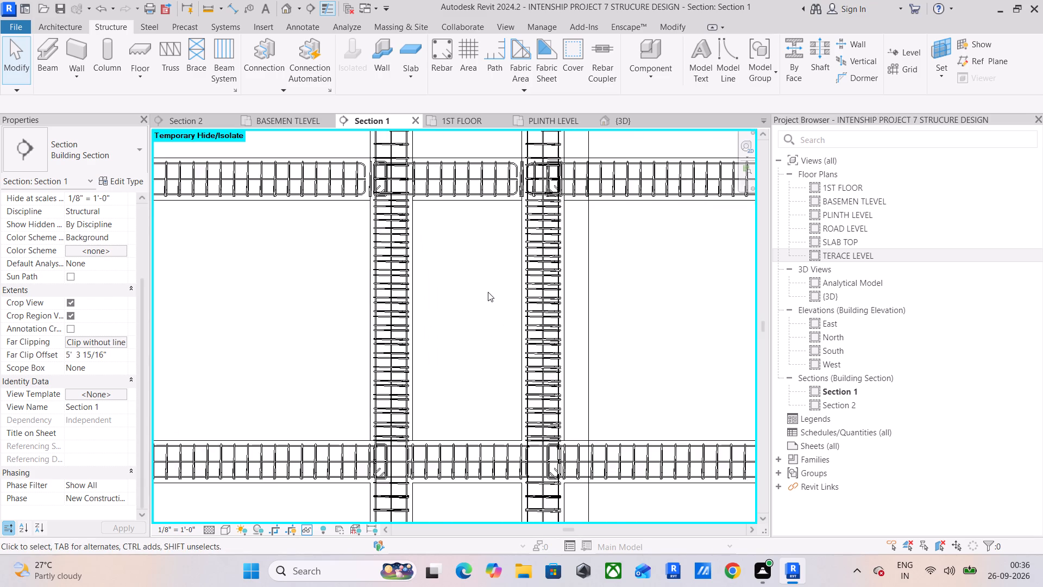
middle_click_drag(485, 300, 423, 415)
scroll(457, 292, "up", 6)
middle_click_drag(460, 348, 404, 414)
scroll(372, 331, "up", 4)
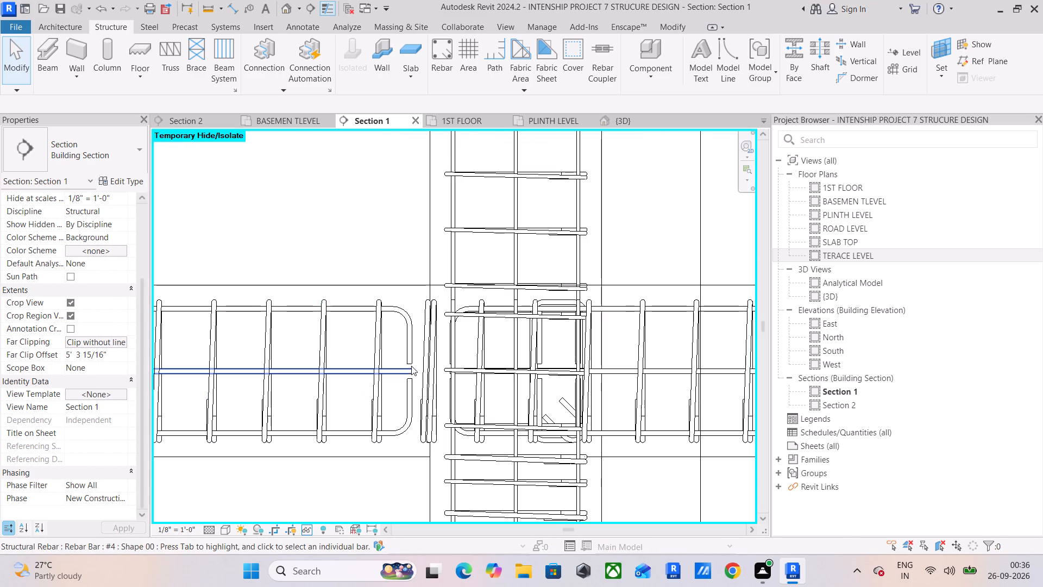
left_click(420, 353)
left_click_drag(431, 370, 602, 392)
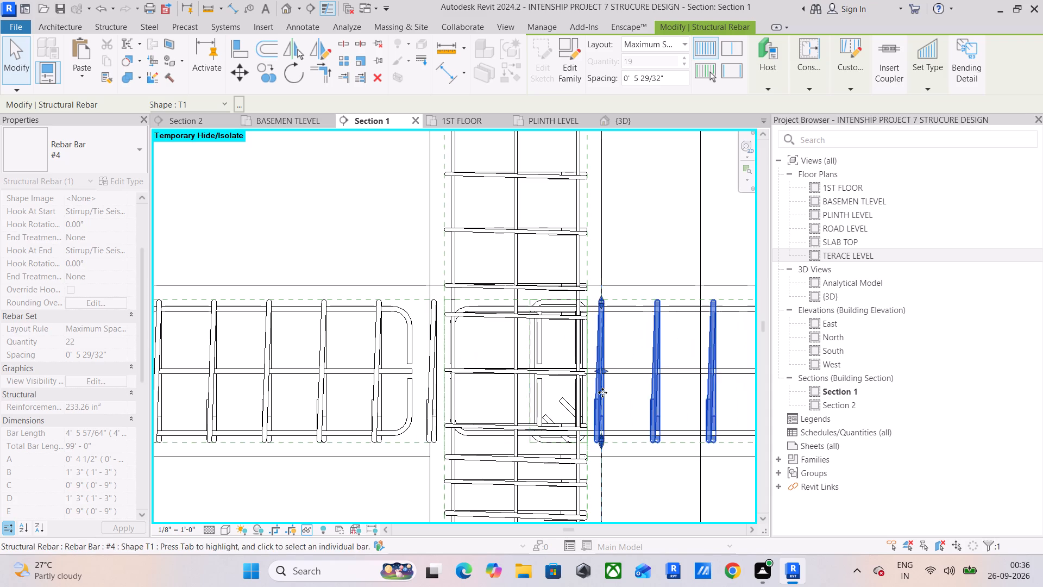
Pull the short middle-bay terrace beam's #4 stirrup set back slightly from the near face of the fourth column.
middle_click_drag(617, 409, 415, 400)
scroll(413, 398, "up", 1)
scroll(412, 397, "down", 14)
middle_click_drag(455, 402, 445, 403)
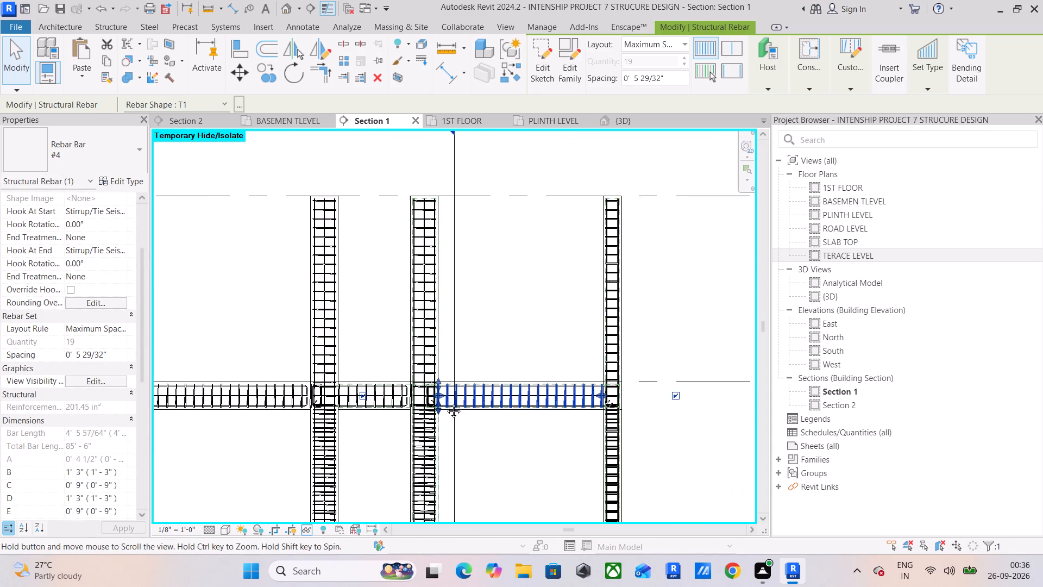
middle_click_drag(445, 403, 417, 390)
scroll(317, 356, "up", 10)
middle_click_drag(410, 404, 307, 314)
scroll(307, 314, "up", 6)
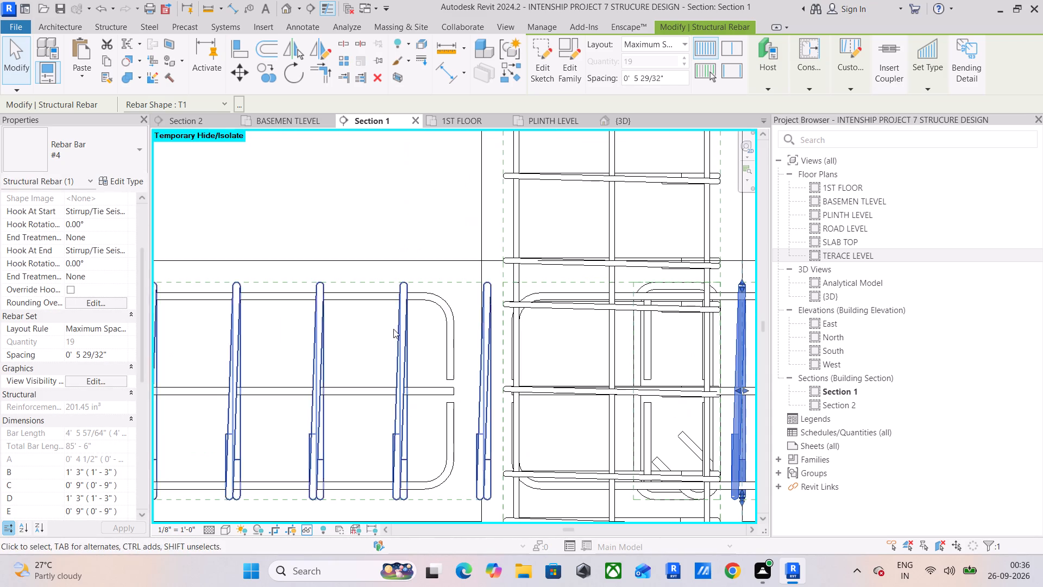
left_click(450, 338)
left_click(479, 377)
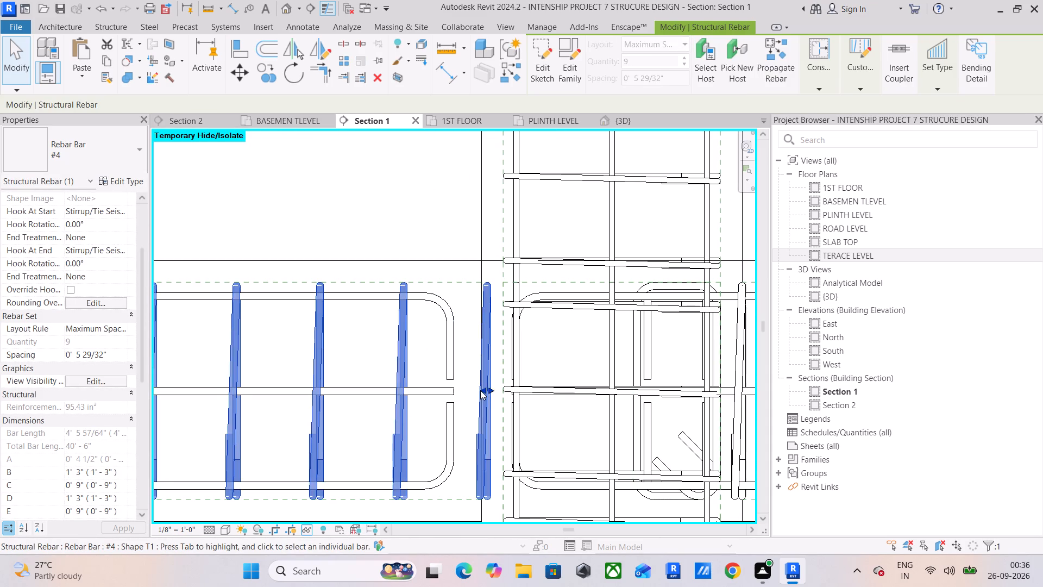
left_click_drag(480, 391, 450, 398)
Stretch both top #4 hooked bars of the short-bay terrace beam through the fourth column, each with segment B about 6' 7".
left_click(414, 298)
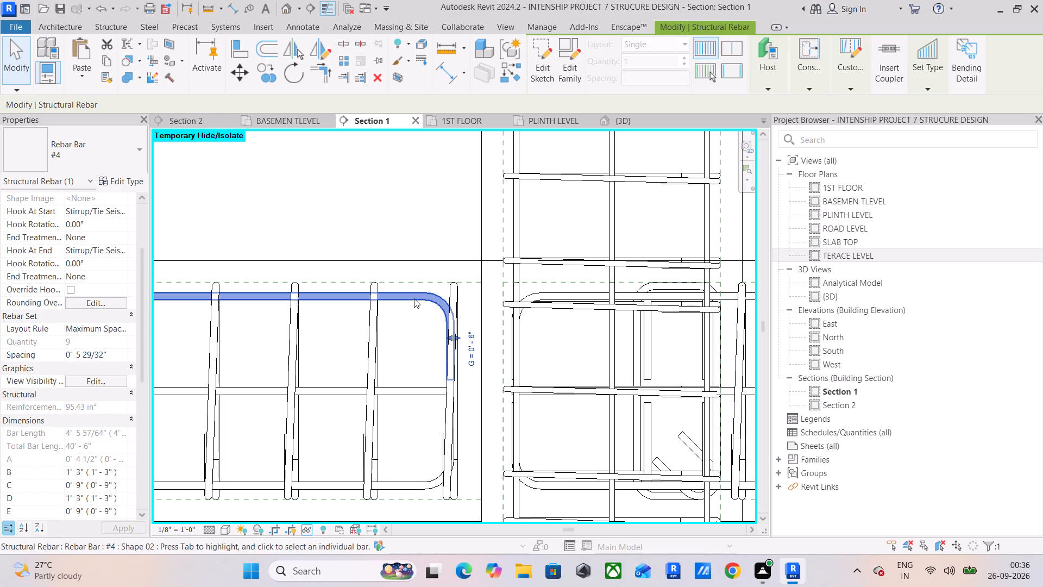
left_click_drag(457, 337, 666, 359)
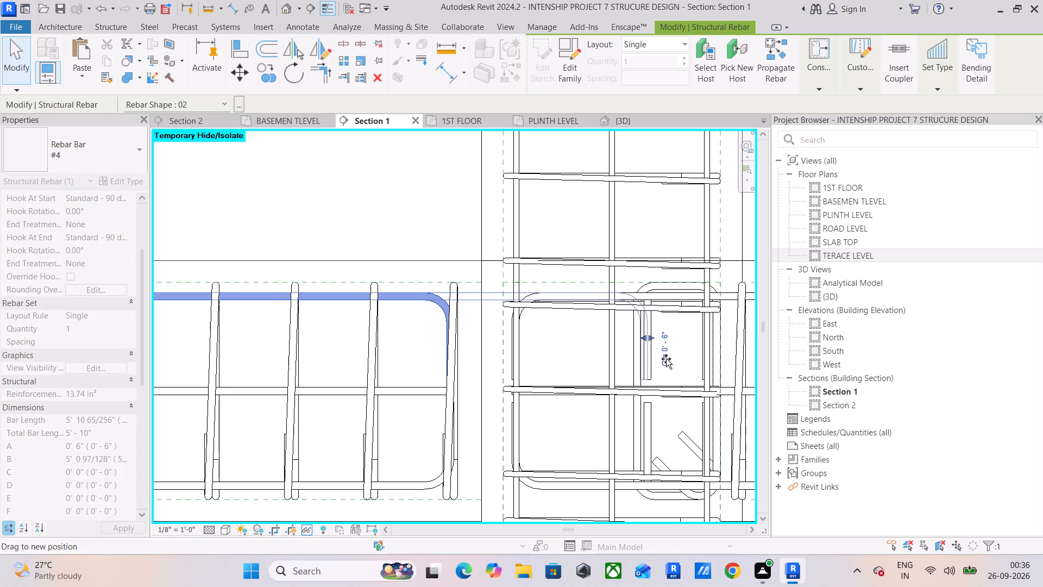
left_click_drag(666, 359, 668, 359)
middle_click_drag(668, 360, 456, 359)
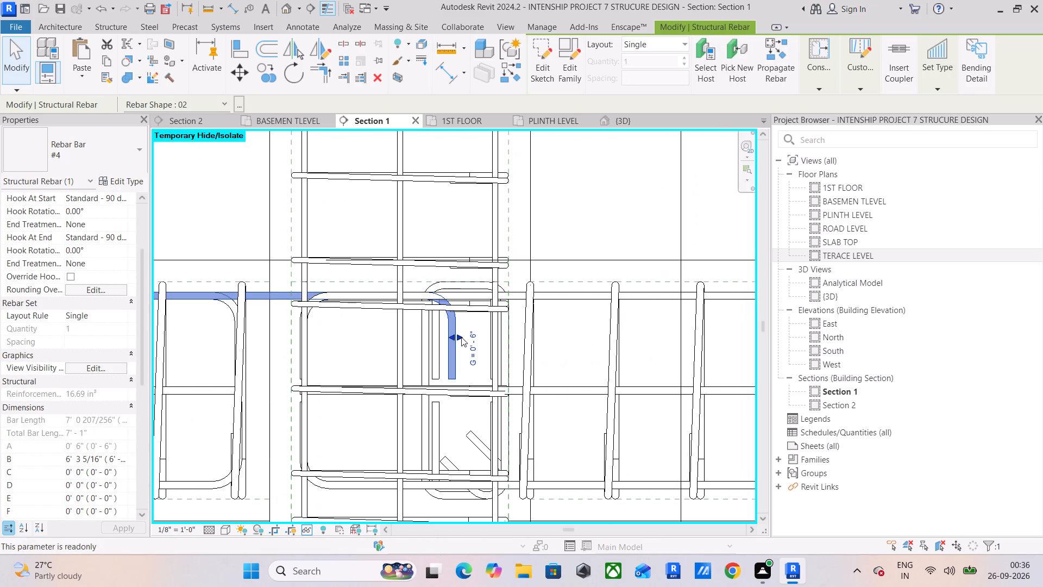
left_click_drag(461, 337, 510, 335)
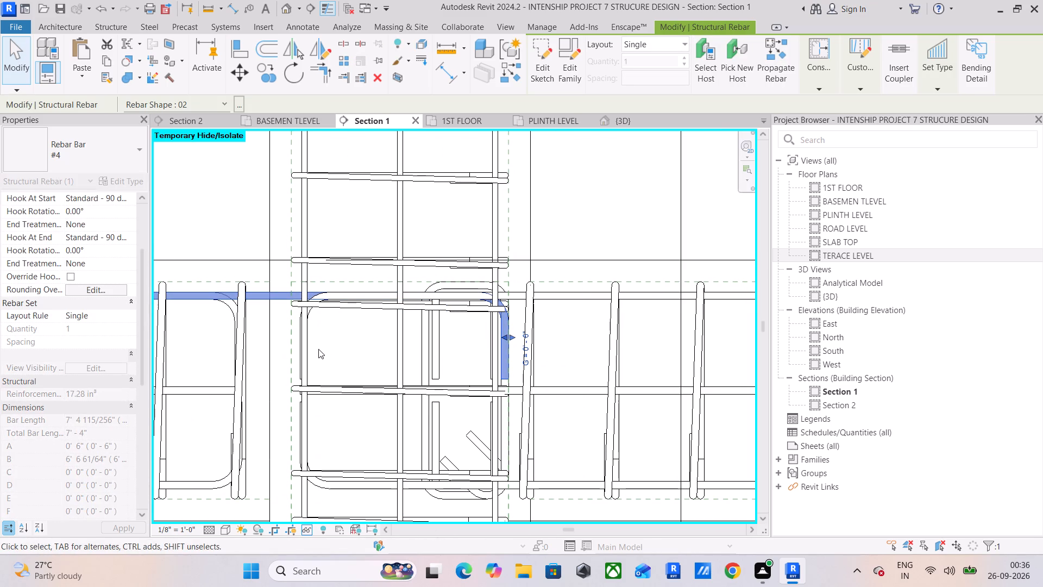
scroll(224, 307, "up", 4)
left_click(230, 310)
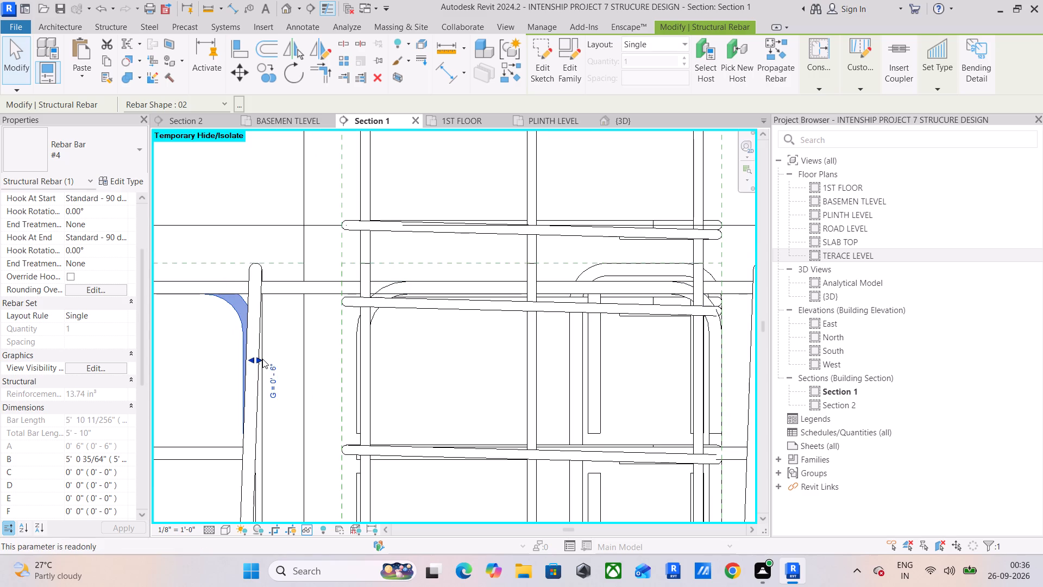
left_click_drag(262, 359, 472, 379)
scroll(474, 377, "down", 6)
left_click_drag(475, 372, 579, 380)
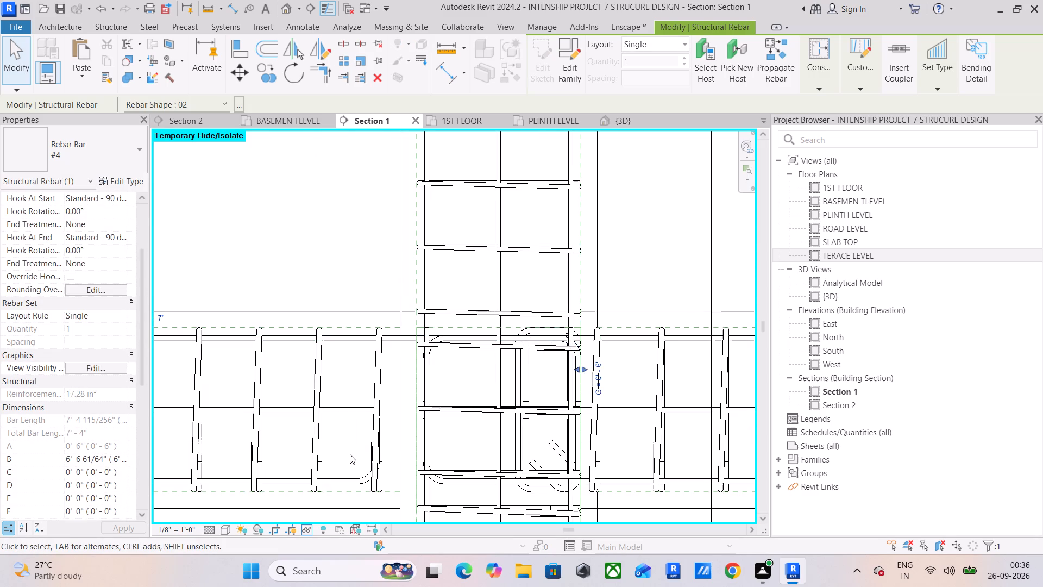
Stretch both bottom #4 hooked bars of the short-bay terrace beam to the fourth column's far side, each with segment B about 6' 7".
left_click(350, 477)
left_click_drag(384, 449, 555, 467)
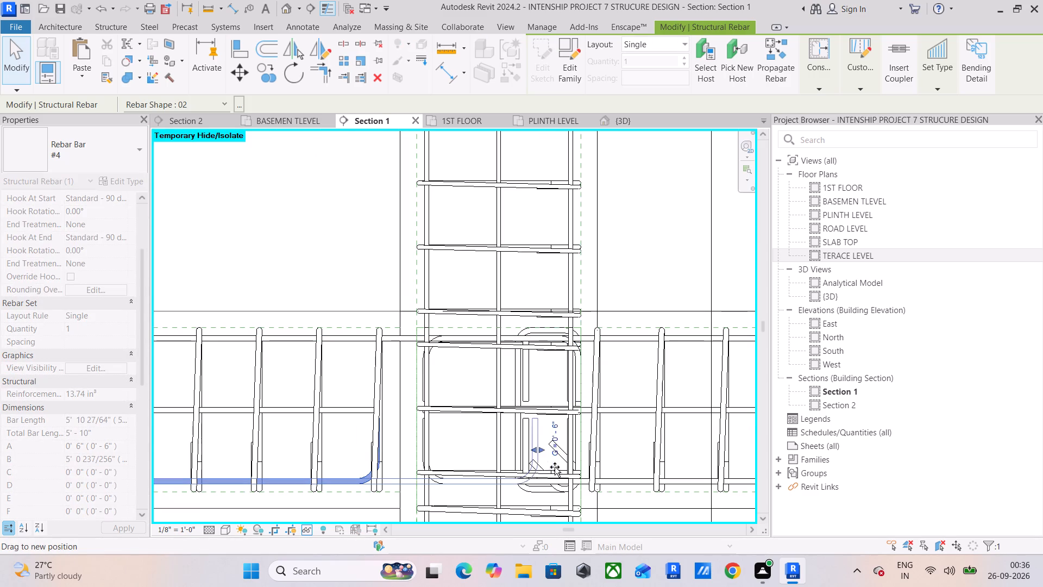
left_click_drag(555, 467, 579, 474)
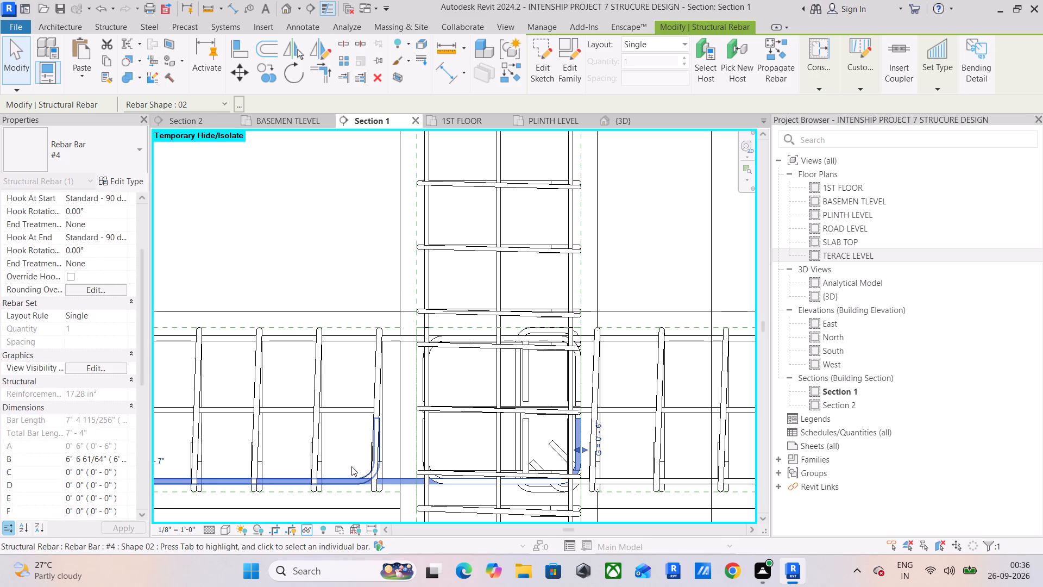
scroll(368, 485, "up", 9)
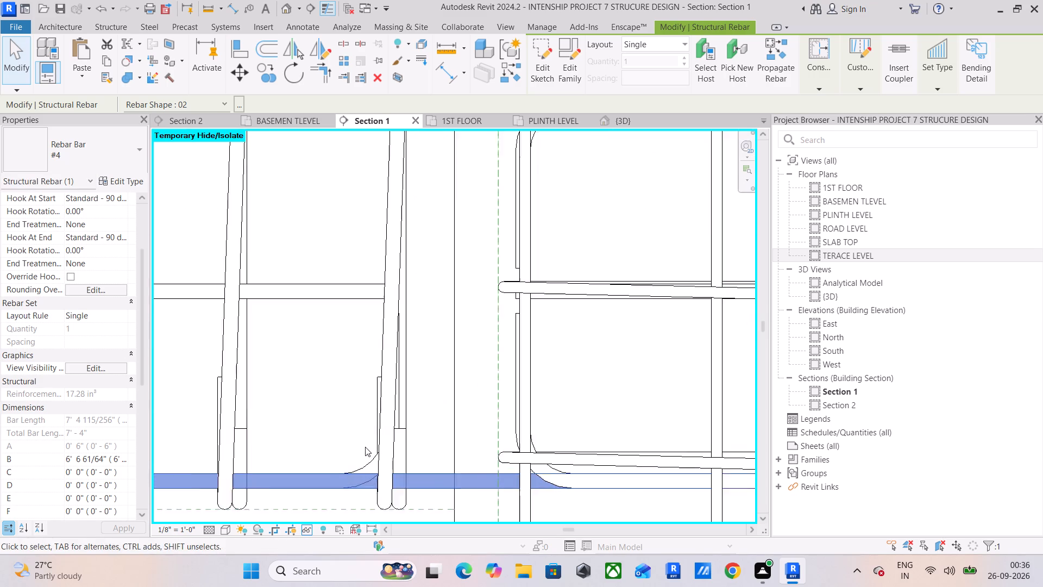
scroll(365, 447, "up", 3)
left_click(372, 481)
scroll(373, 477, "down", 12)
middle_click_drag(399, 456, 253, 374)
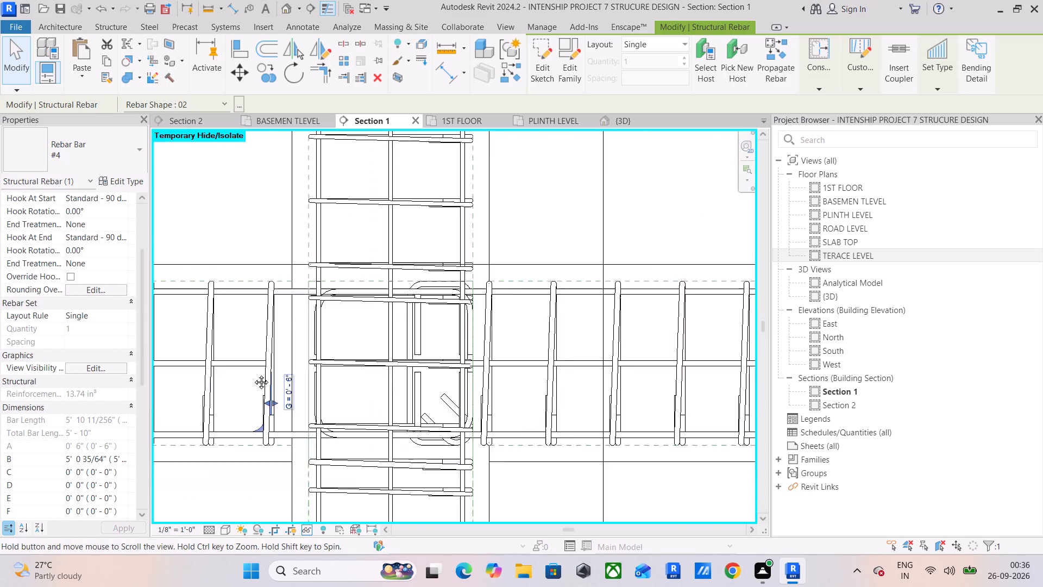
middle_click_drag(253, 374, 238, 343)
left_click_drag(225, 335, 412, 360)
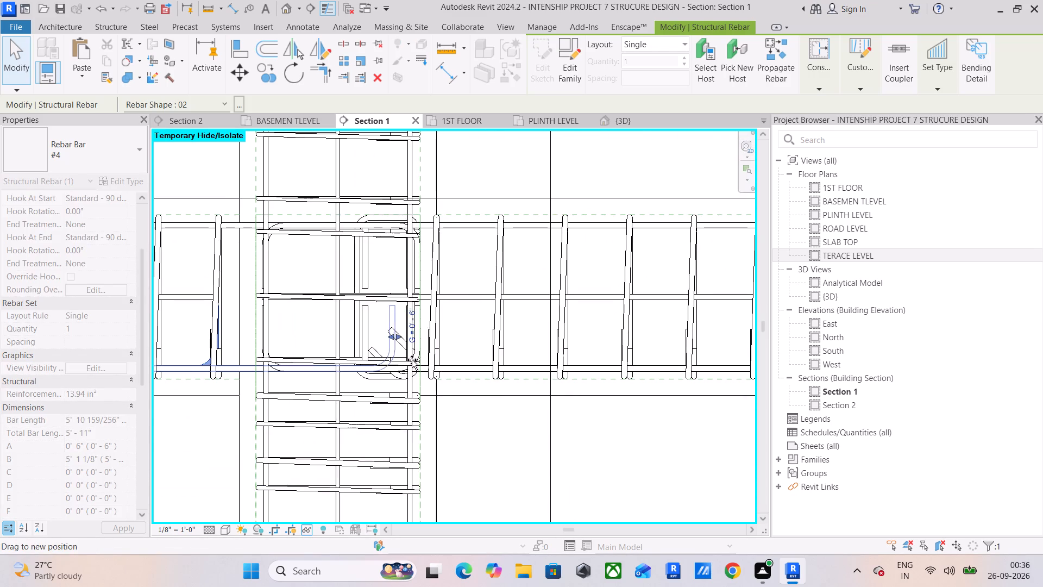
left_click_drag(412, 360, 418, 360)
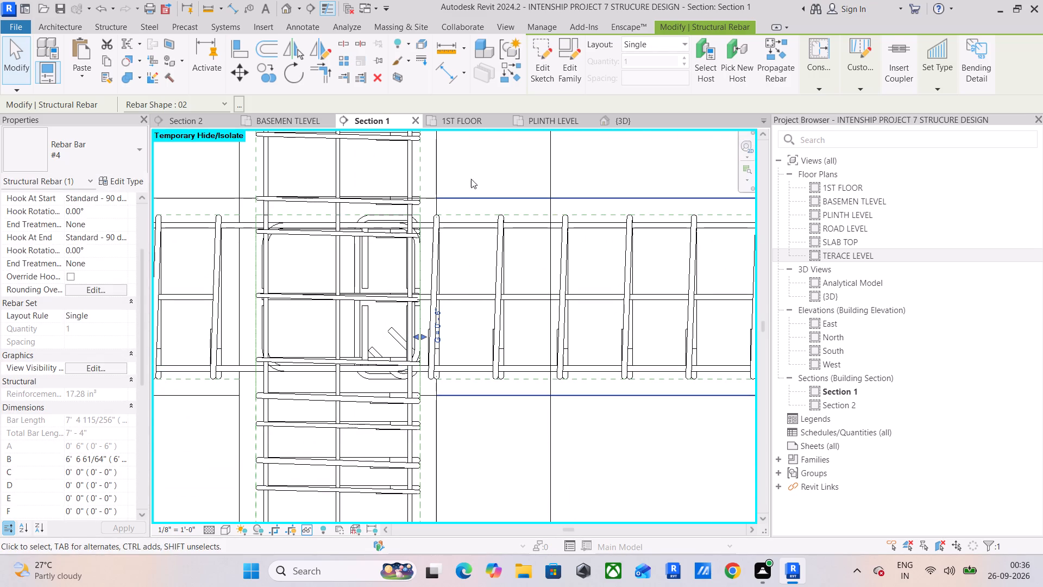
left_click(475, 173)
Stretch both bottom #4 hooked bars of the terrace beam between the second and third columns through the third column, segment B 13' 8 1/2".
scroll(354, 358, "down", 5)
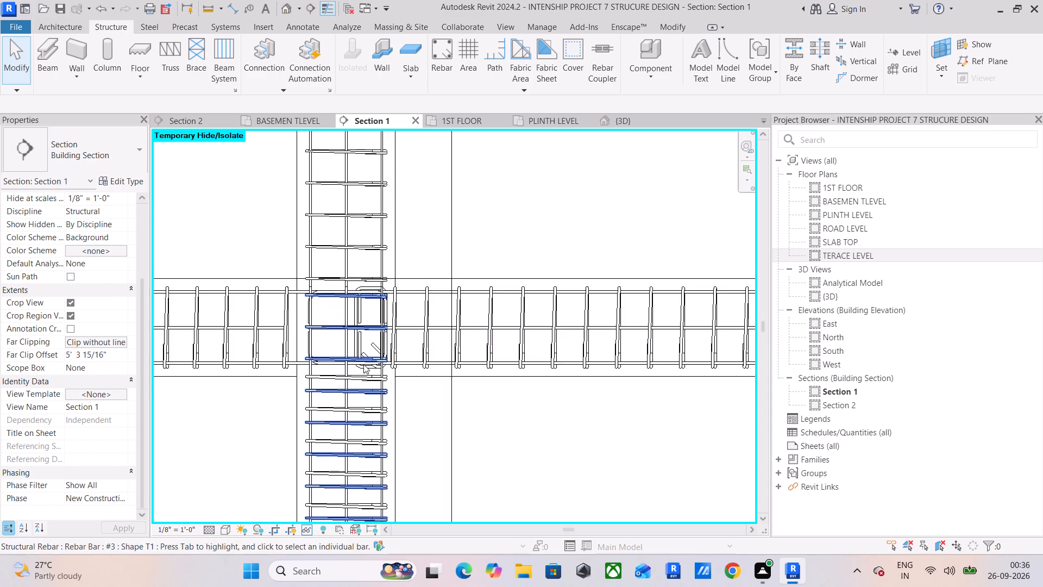
middle_click_drag(379, 367, 524, 375)
middle_click_drag(333, 393, 497, 386)
scroll(499, 385, "up", 1)
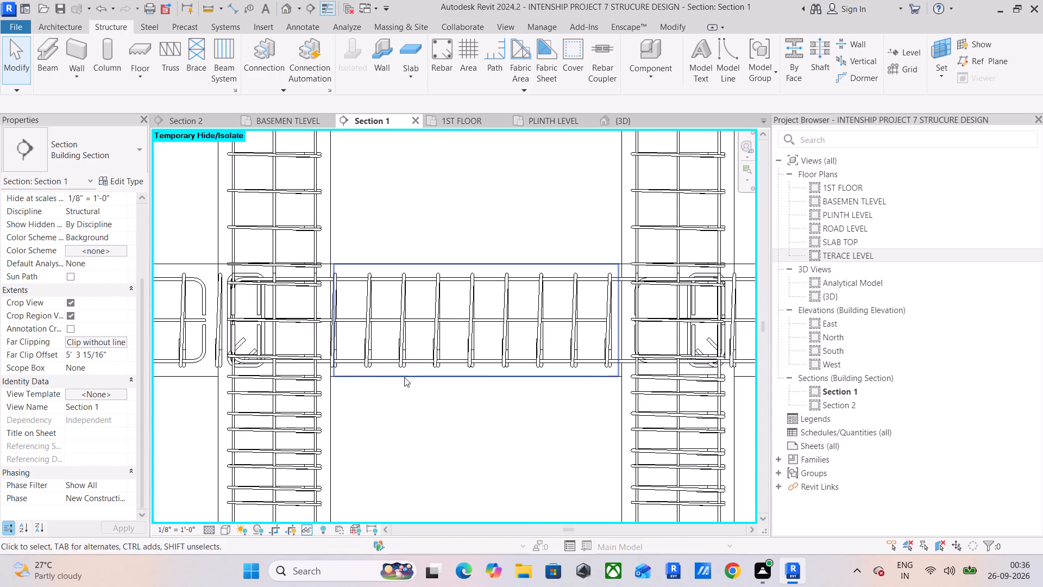
middle_click_drag(328, 369, 611, 376)
left_click(477, 364)
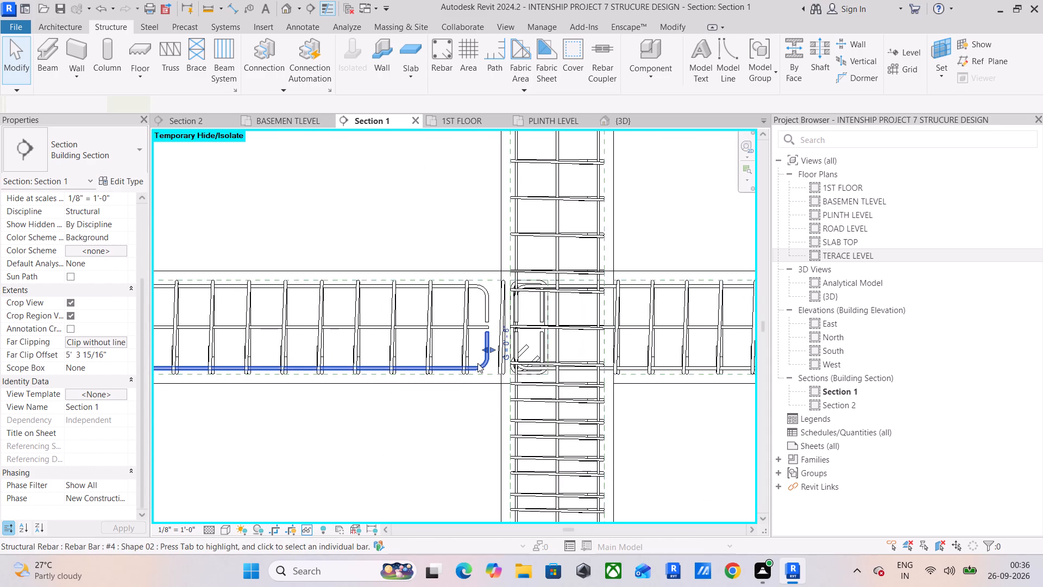
scroll(494, 369, "up", 1)
middle_click_drag(493, 370, 224, 373)
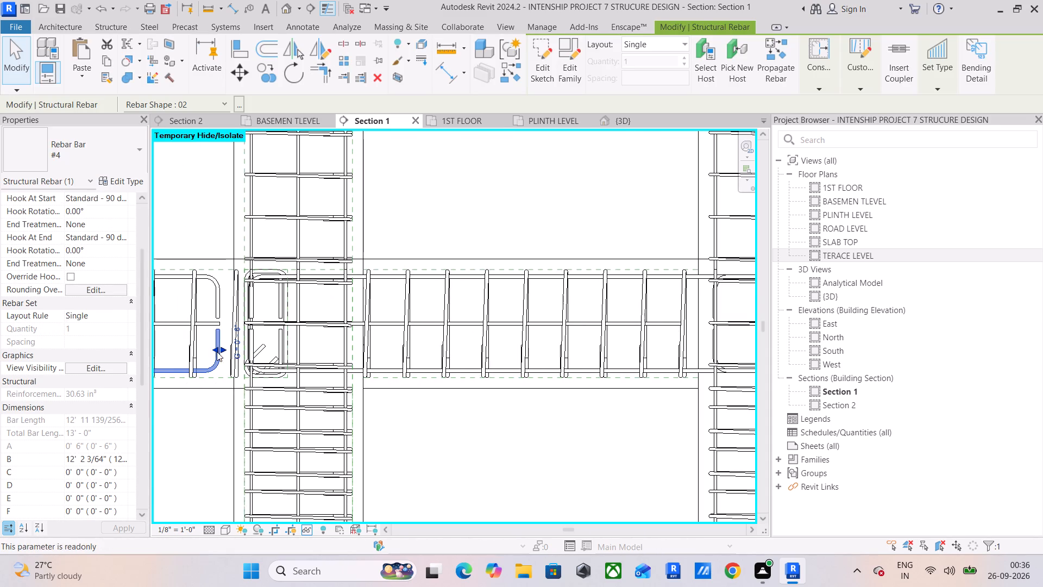
left_click_drag(221, 350, 357, 371)
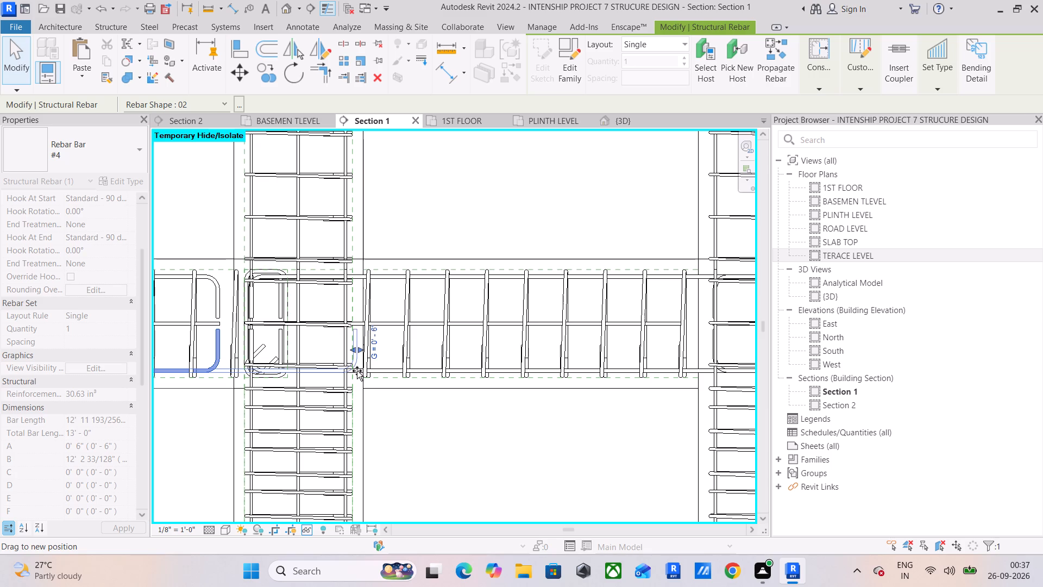
left_click_drag(357, 371, 352, 371)
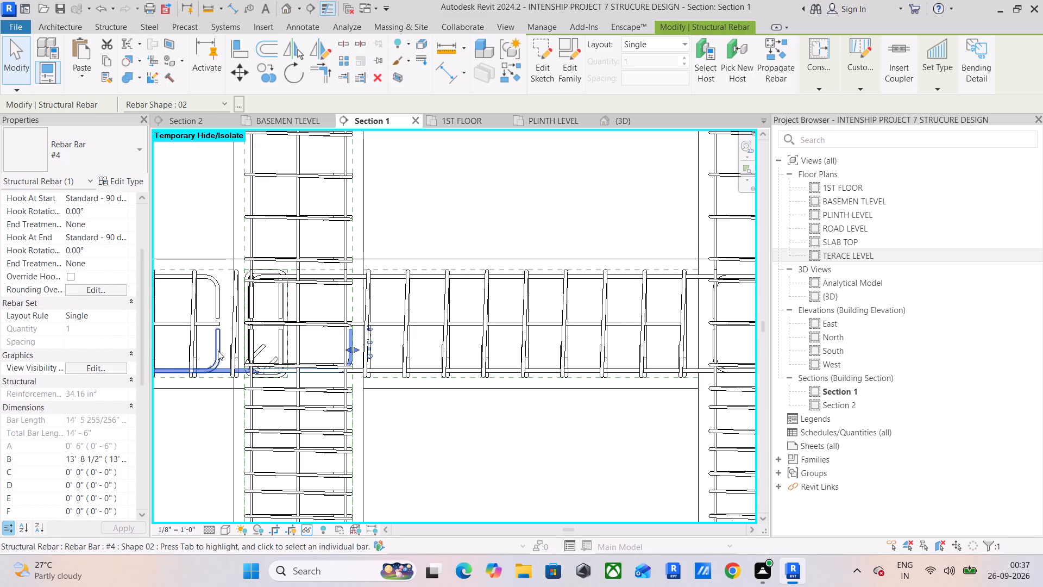
left_click(218, 351)
left_click_drag(223, 348, 338, 363)
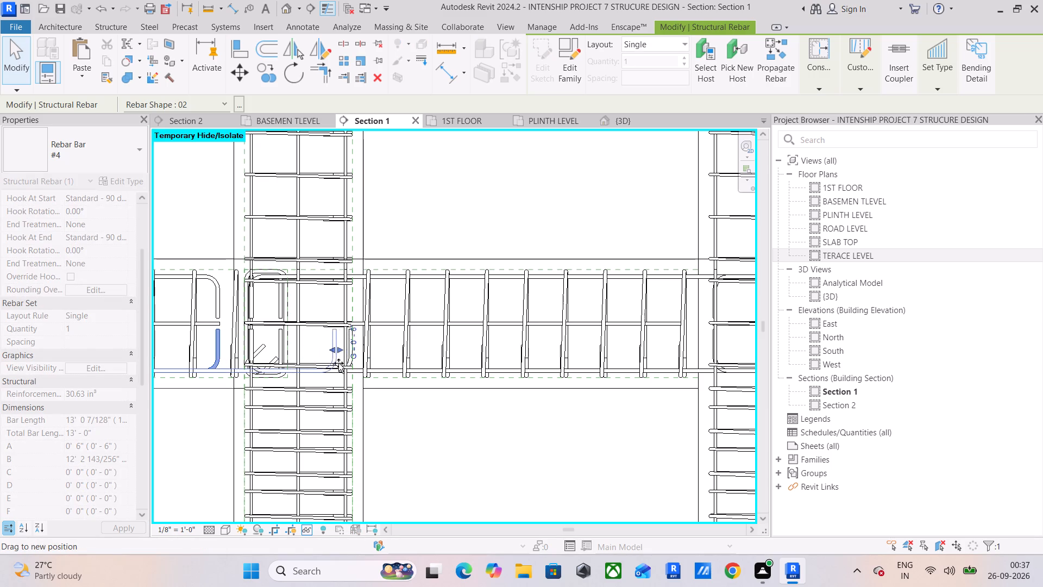
left_click_drag(338, 363, 351, 366)
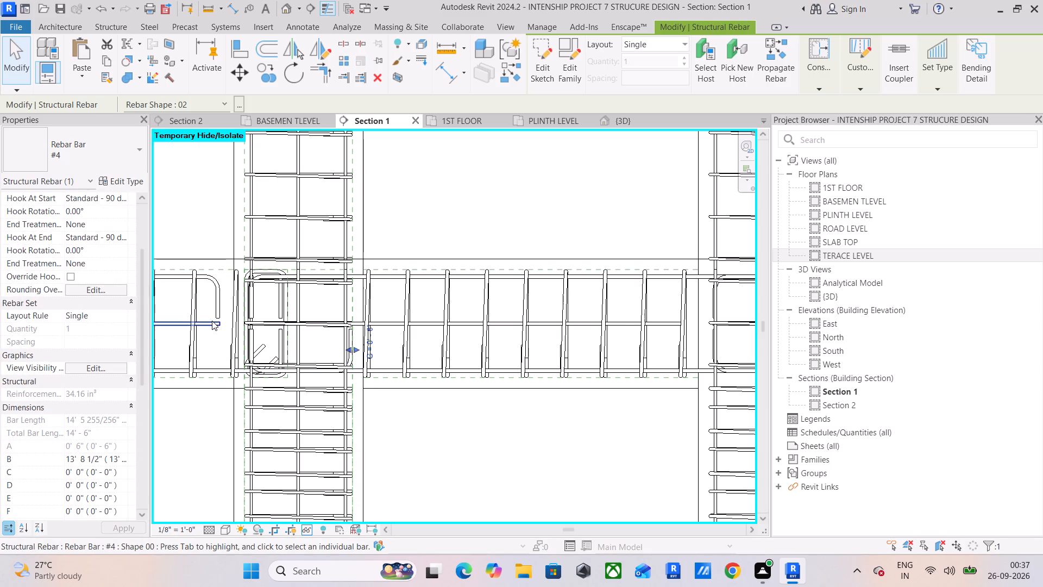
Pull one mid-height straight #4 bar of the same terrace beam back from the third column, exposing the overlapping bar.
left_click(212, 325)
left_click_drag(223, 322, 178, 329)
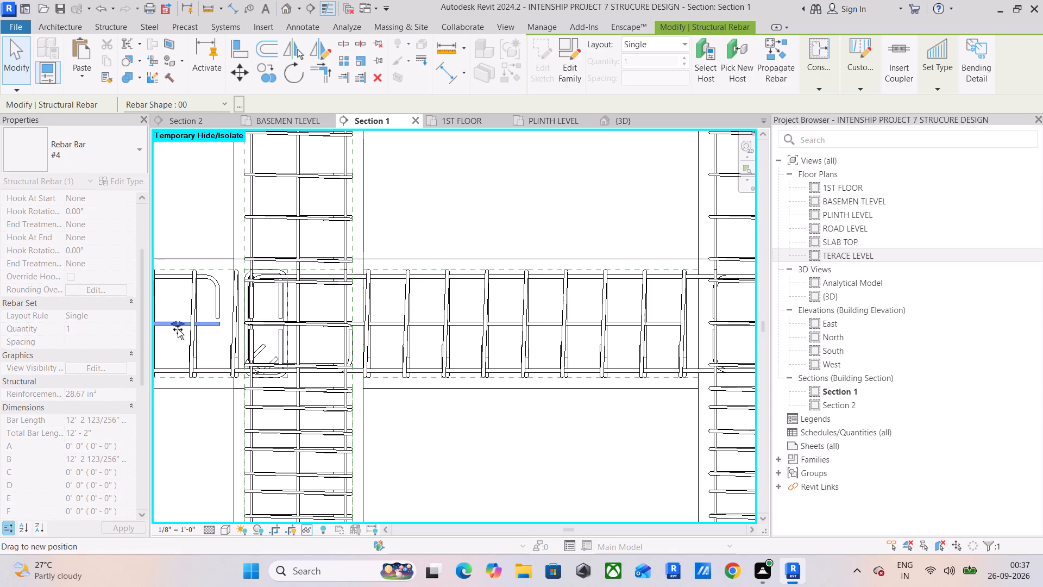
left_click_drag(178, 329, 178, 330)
Stretch the exposed mid-height straight #4 bar through the third column to its far side, 13' 8 1/2" long.
left_click(218, 327)
left_click_drag(223, 324, 309, 335)
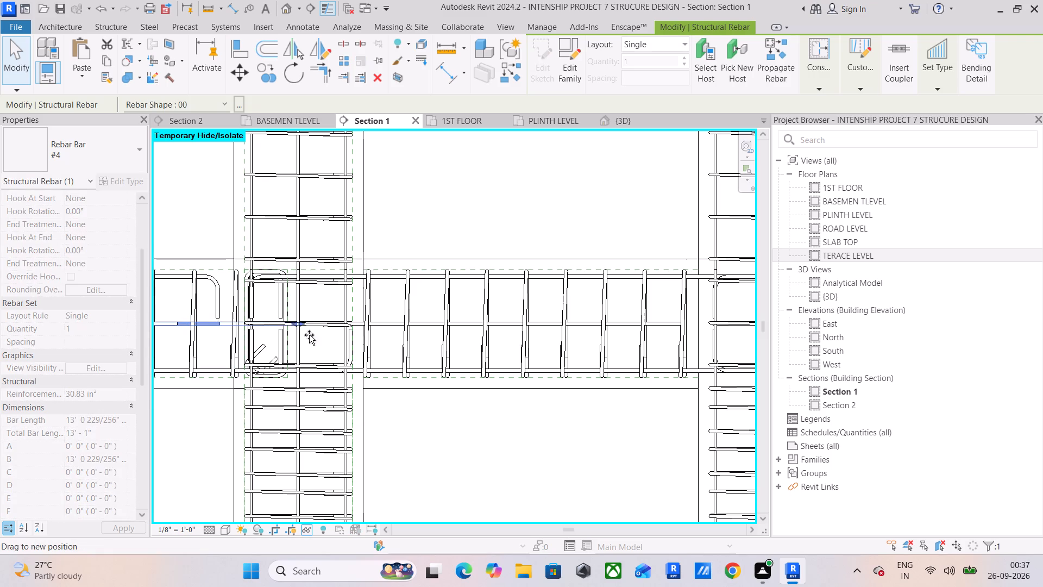
left_click_drag(309, 335, 351, 338)
scroll(373, 338, "up", 4)
scroll(302, 299, "up", 8)
left_click_drag(387, 335, 375, 335)
Stretch the other mid-height straight #4 bar of the terrace beam through the third column to its far side, 13' 8 1/2" long.
scroll(246, 400, "down", 5)
middle_click_drag(255, 413, 462, 392)
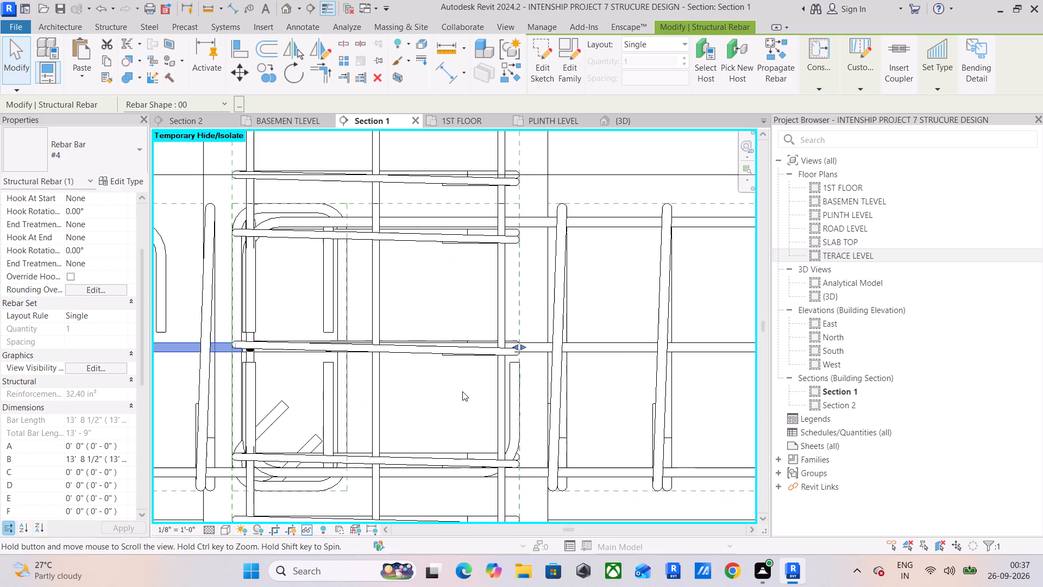
middle_click_drag(230, 371, 354, 394)
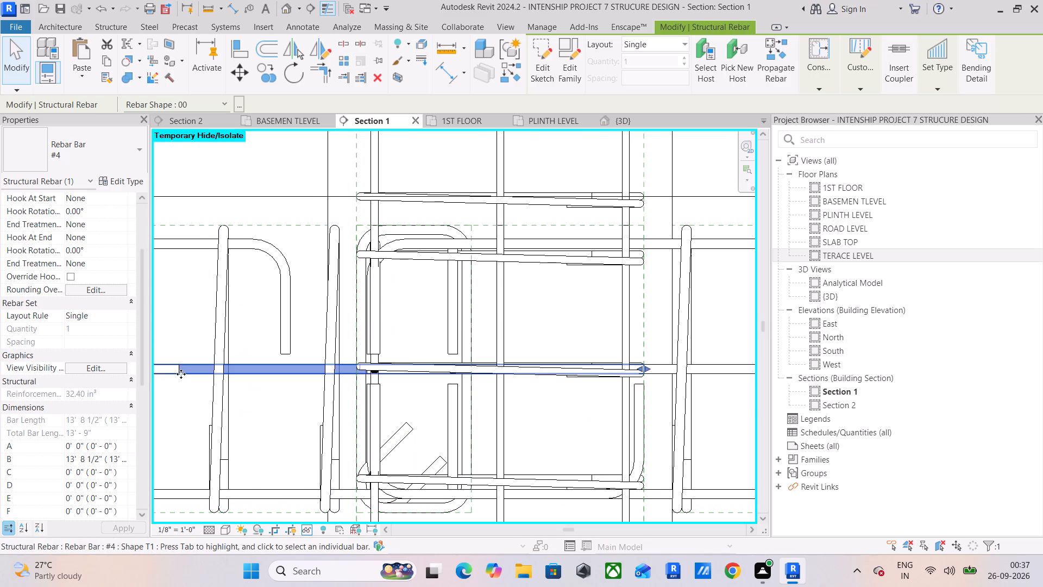
left_click(181, 408)
left_click(171, 373)
scroll(225, 410, "down", 7)
left_click_drag(215, 394, 344, 397)
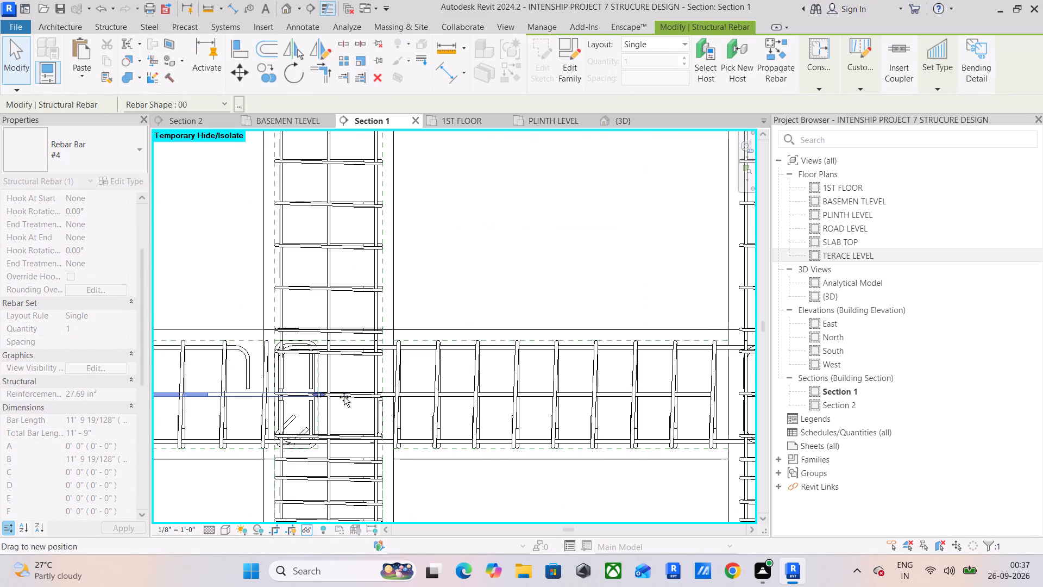
left_click_drag(344, 397, 379, 398)
scroll(382, 393, "up", 5)
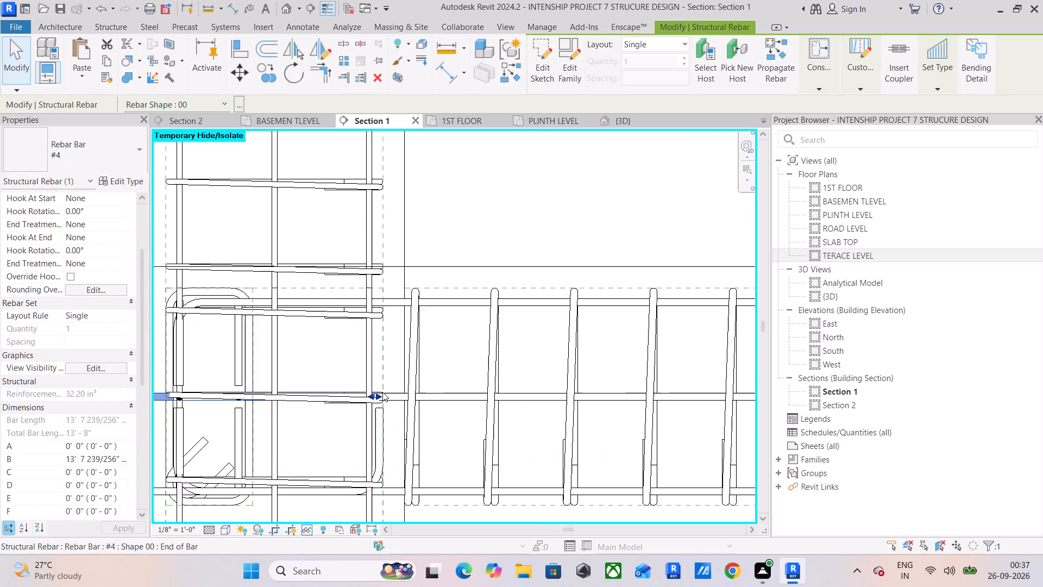
scroll(382, 392, "up", 13)
left_click_drag(354, 409, 386, 410)
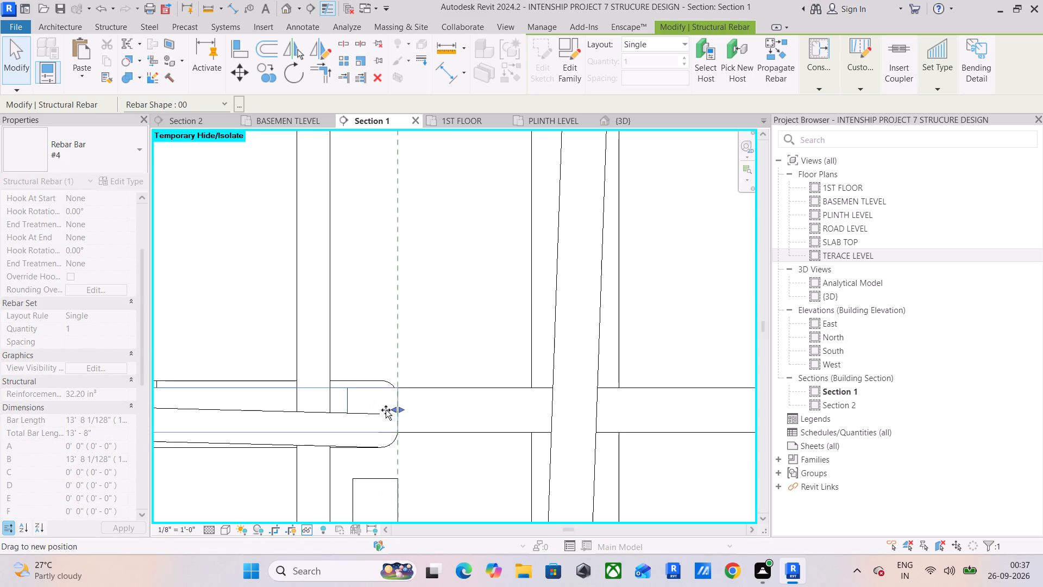
left_click_drag(386, 410, 394, 412)
Stretch both top #4 hooked bars of the same terrace beam through the third column to its far side, each with segment B 13' 8 1/2".
scroll(363, 359, "down", 13)
middle_click_drag(338, 358, 474, 410)
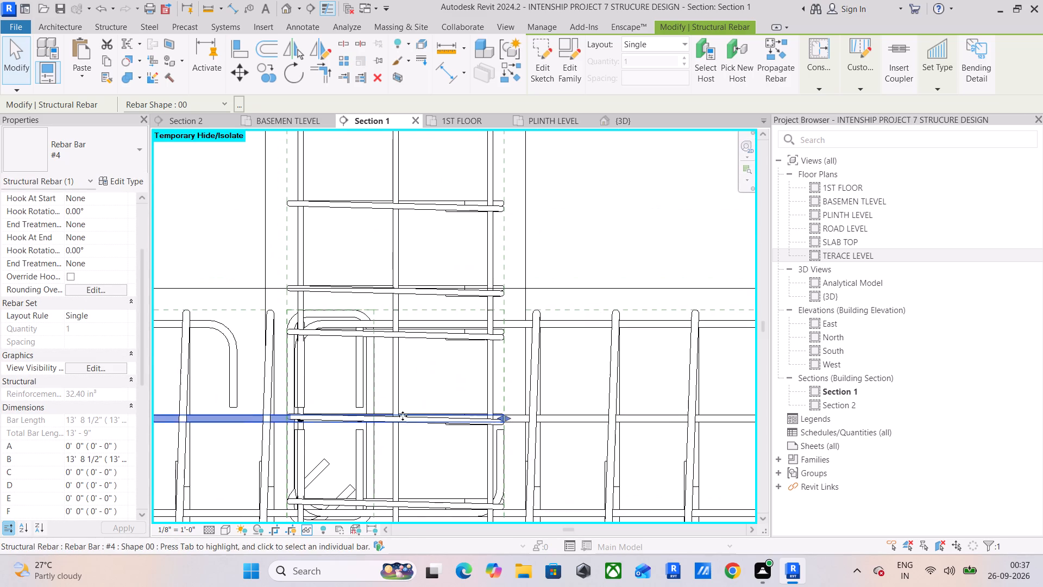
left_click(242, 382)
left_click_drag(242, 367, 398, 370)
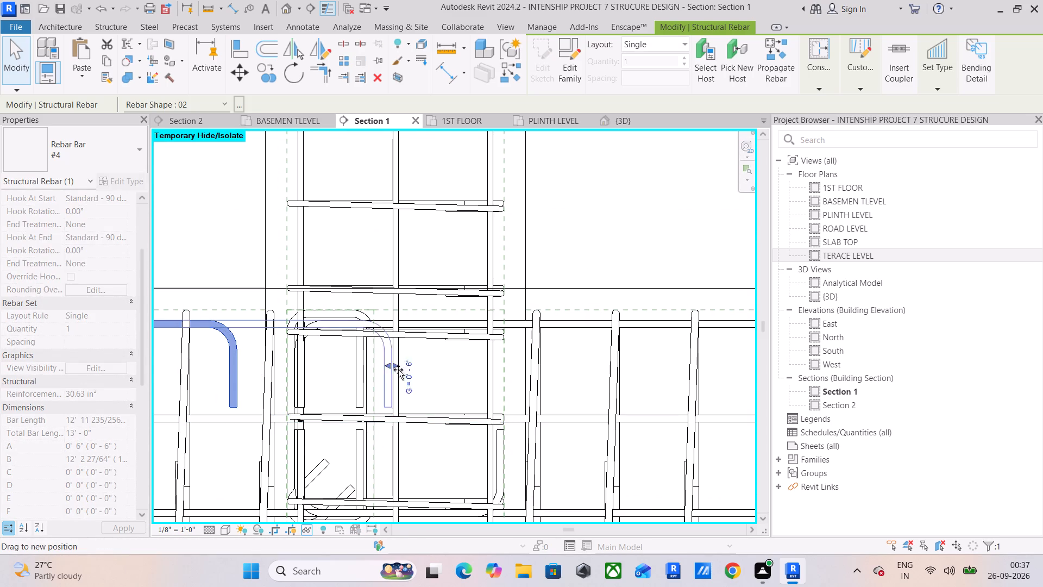
left_click_drag(398, 370, 501, 383)
left_click(237, 374)
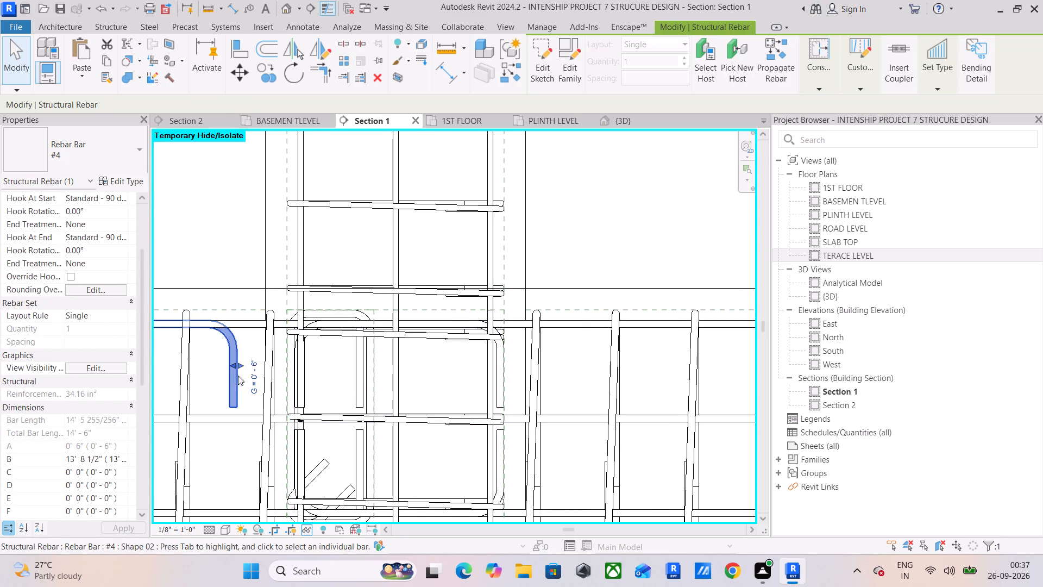
left_click_drag(242, 365, 502, 386)
left_click(444, 373)
Extend the first-bay terrace beam's #4 stirrup set back to the first column's inner face, making 24 stirrups at 0' 5 29/32" maximum spacing.
scroll(448, 368, "down", 6)
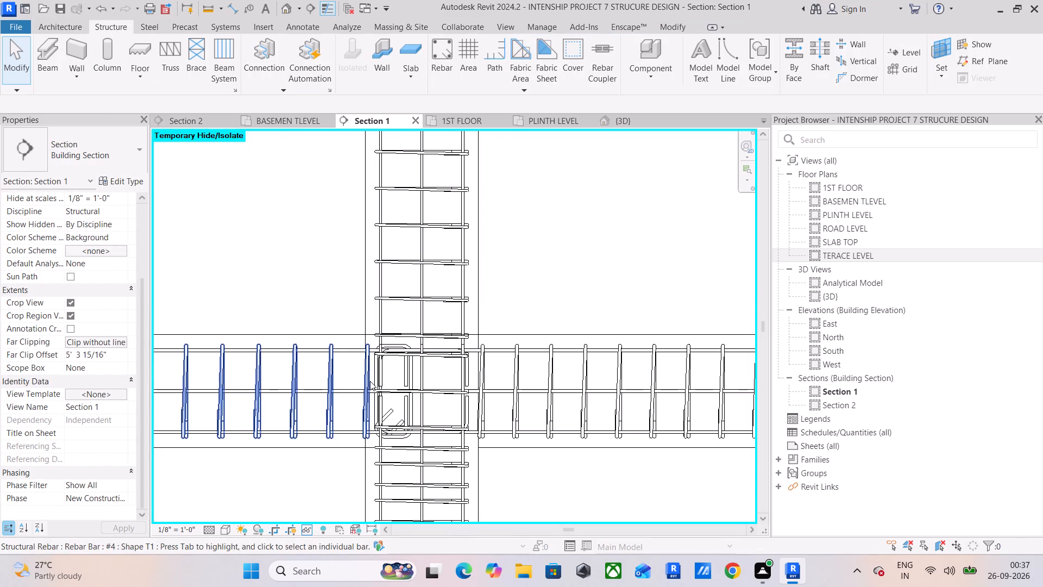
scroll(370, 381, "down", 6)
middle_click_drag(349, 382, 470, 383)
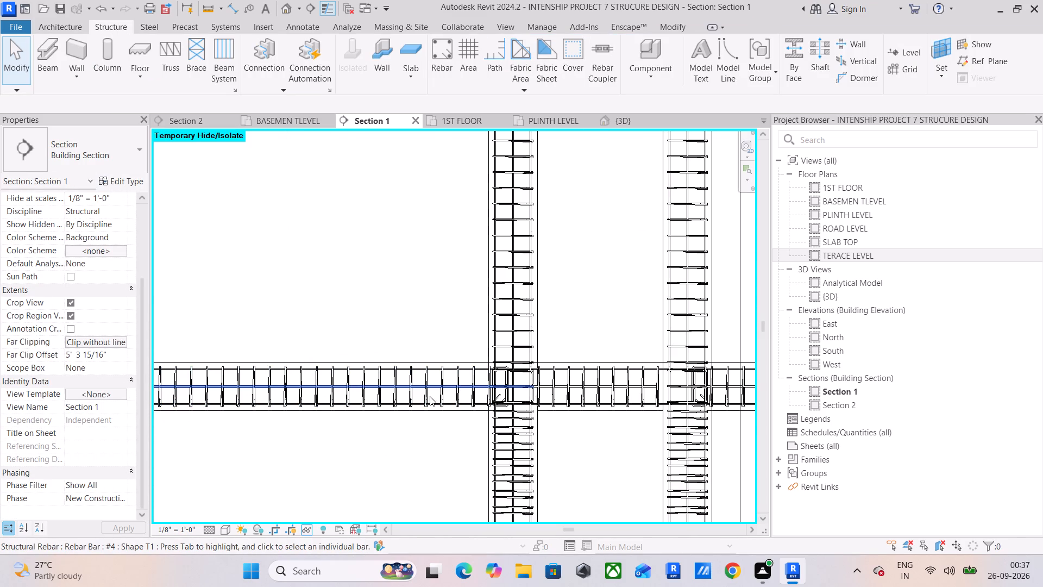
scroll(341, 383, "down", 6)
middle_click_drag(341, 384, 461, 390)
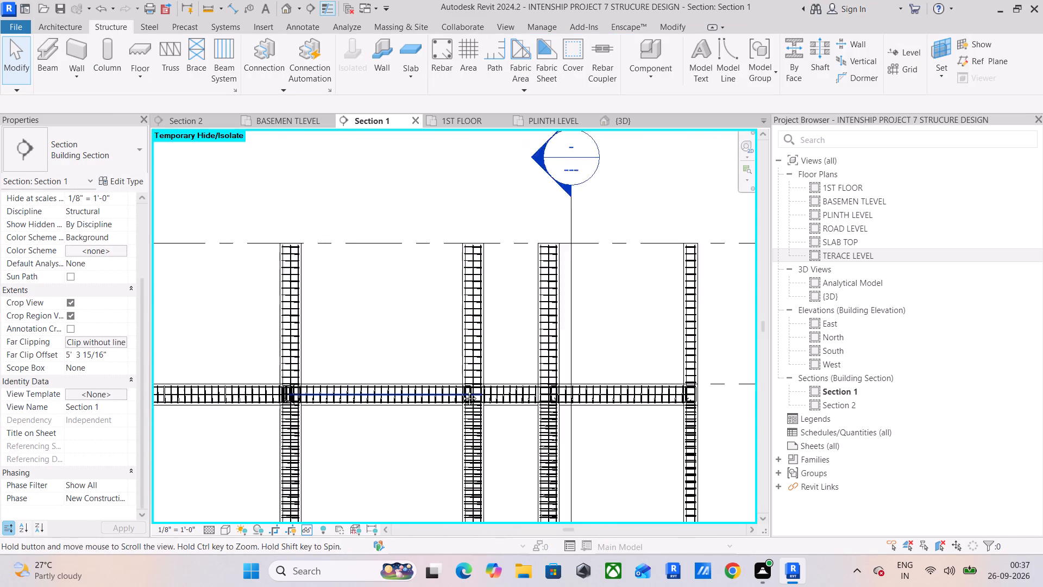
middle_click_drag(461, 390, 481, 384)
scroll(311, 369, "up", 10)
middle_click_drag(343, 420, 585, 466)
scroll(554, 467, "down", 7)
middle_click_drag(409, 439, 453, 391)
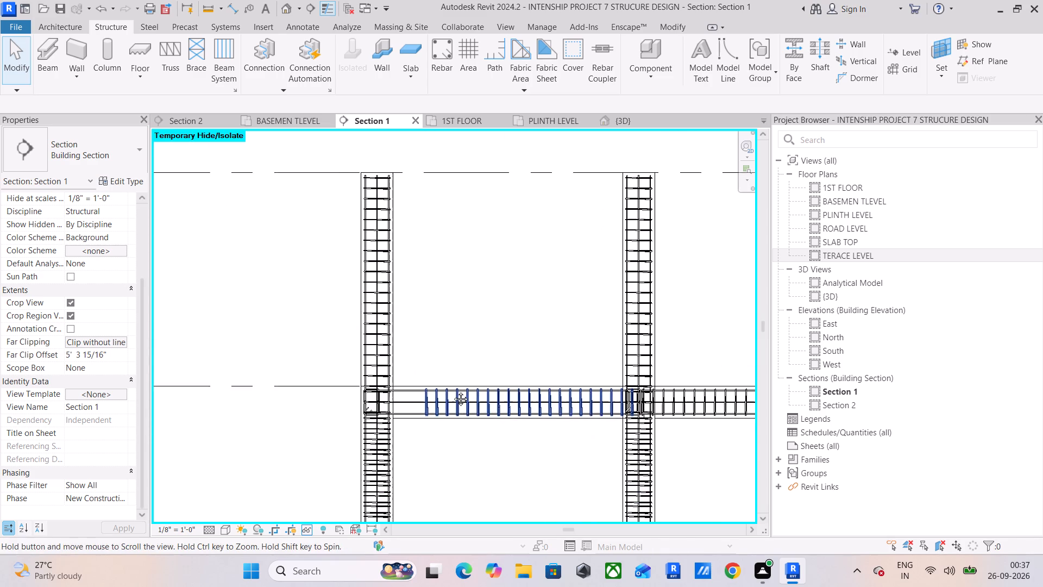
middle_click_drag(453, 391, 453, 390)
scroll(423, 396, "up", 6)
left_click(433, 387)
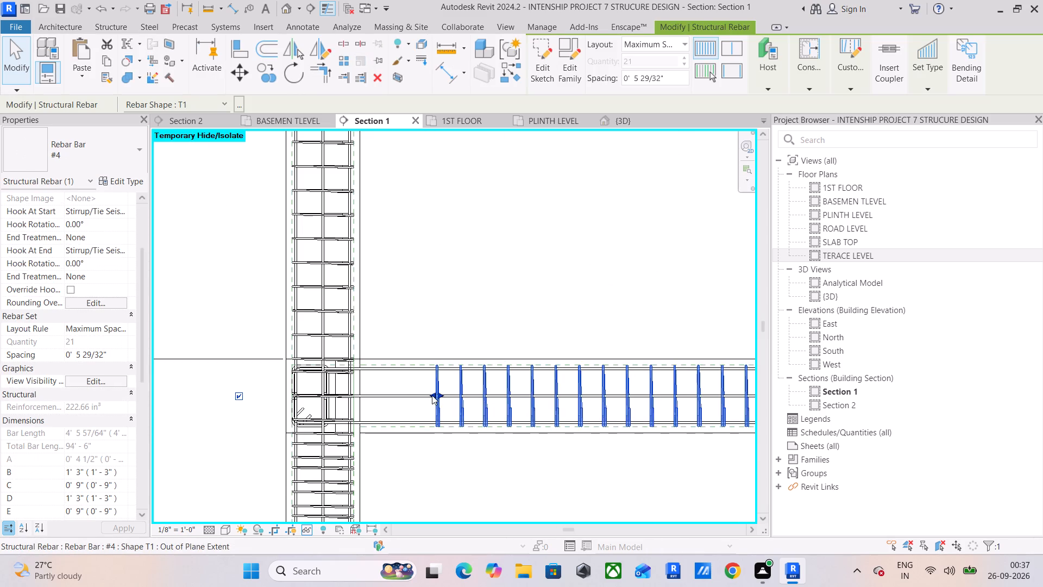
left_click_drag(432, 395, 369, 412)
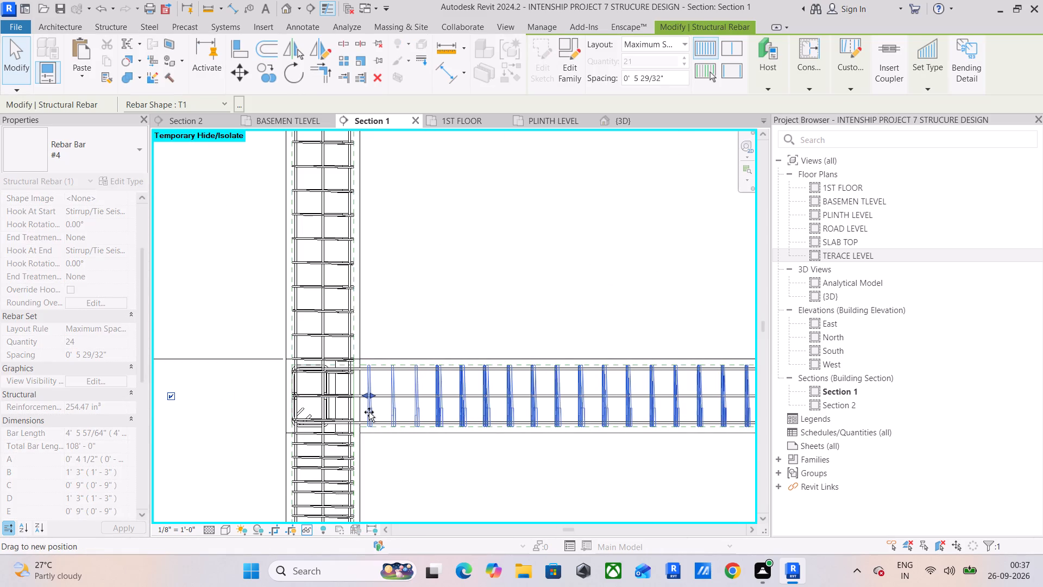
left_click_drag(369, 412, 367, 420)
left_click(480, 298)
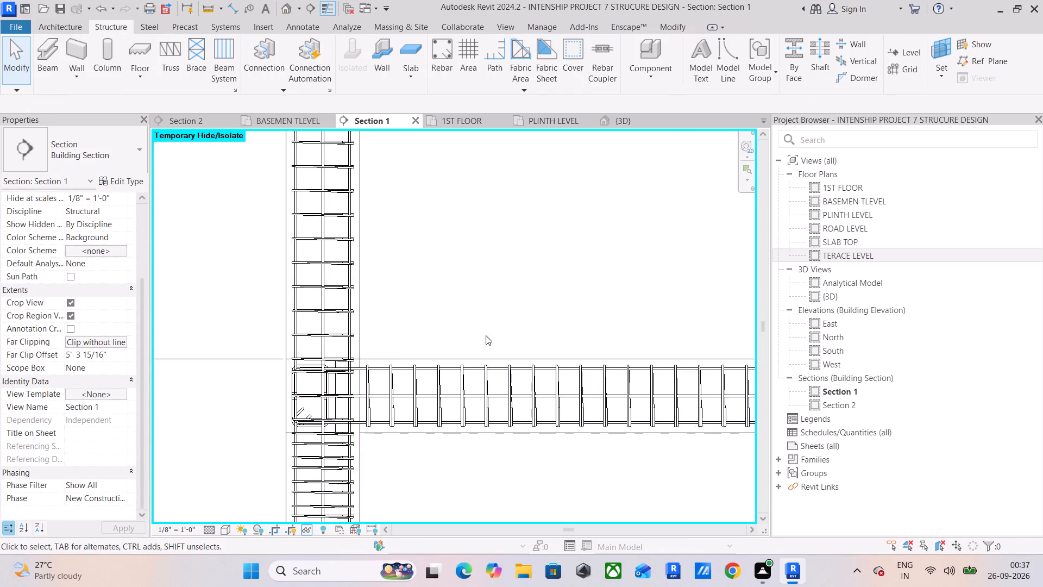
Pull the top of the third column's #3 tie set down out of the terrace beam joint to just below the beam, leaving 19 ties.
scroll(498, 350, "down", 5)
middle_click_drag(604, 359, 227, 364)
scroll(335, 376, "up", 10)
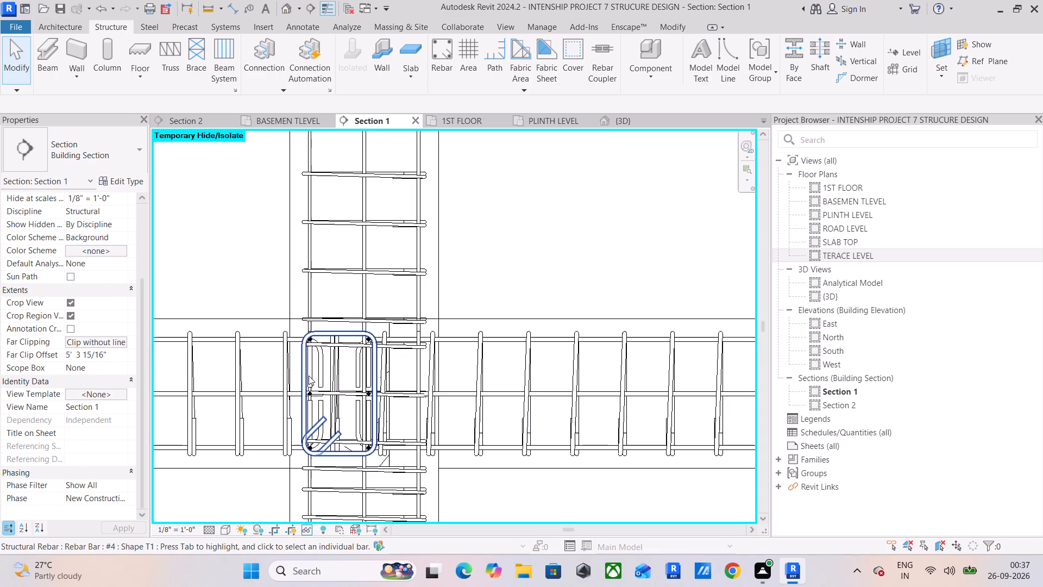
scroll(309, 346, "up", 10)
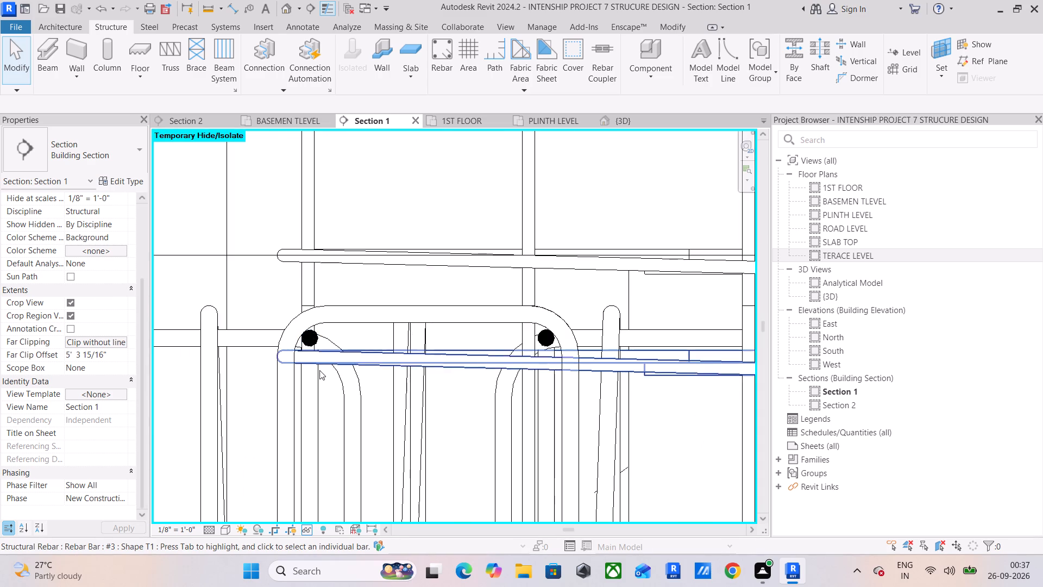
scroll(319, 370, "down", 18)
scroll(495, 346, "down", 6)
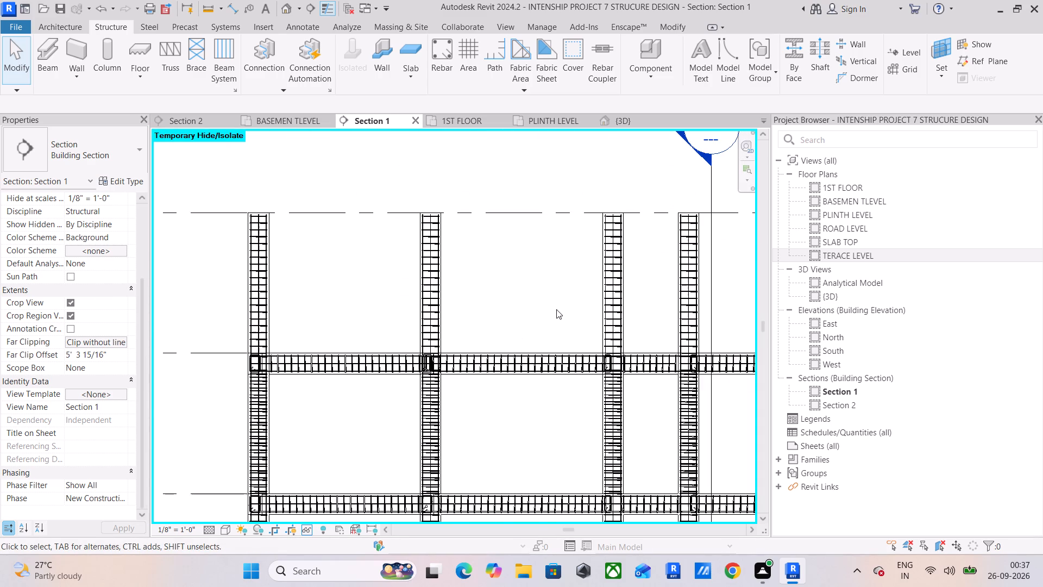
middle_click_drag(556, 309, 417, 271)
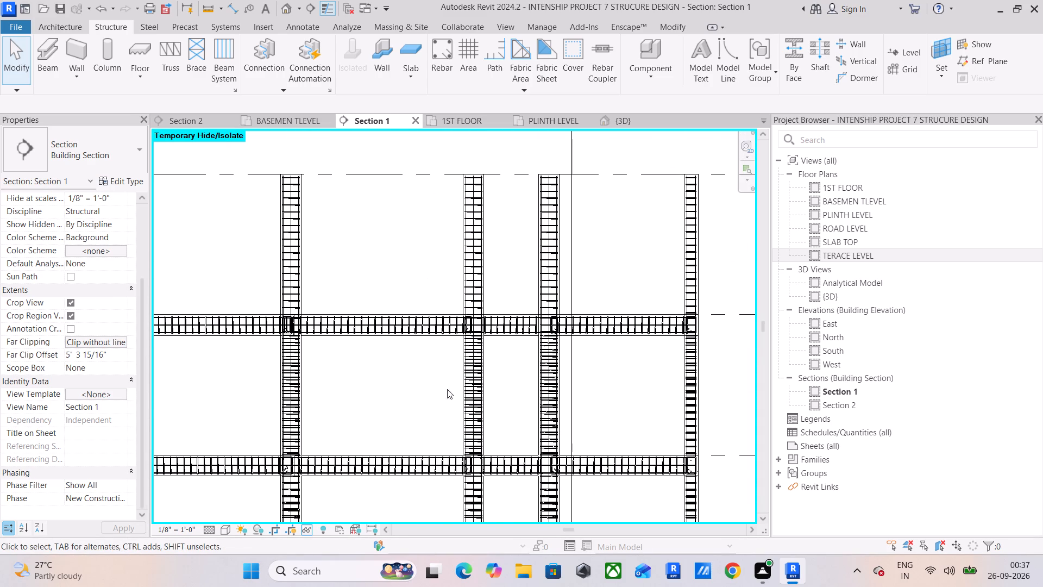
scroll(474, 358, "up", 10)
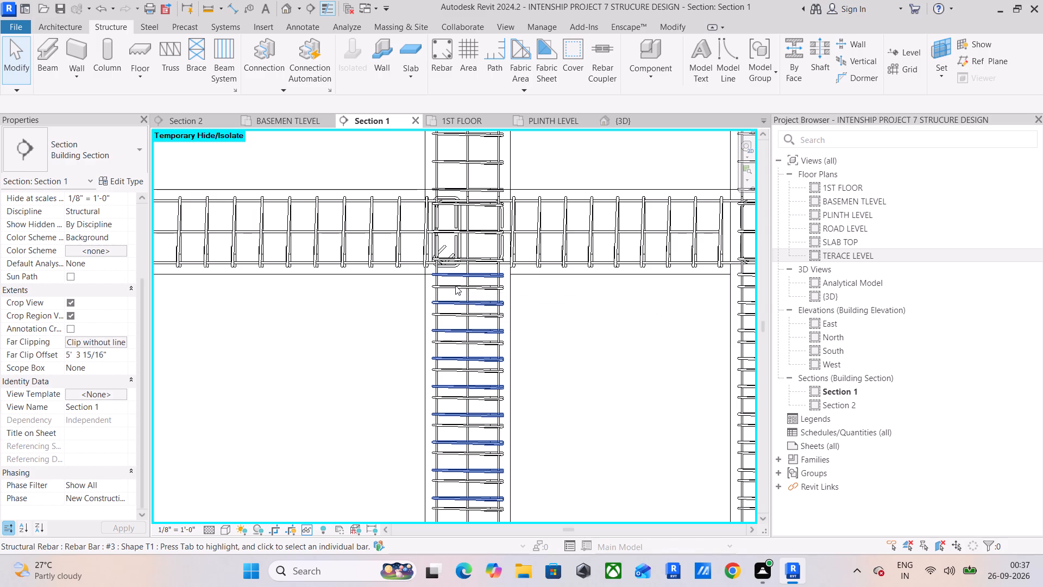
left_click(455, 285)
scroll(462, 296, "down", 5)
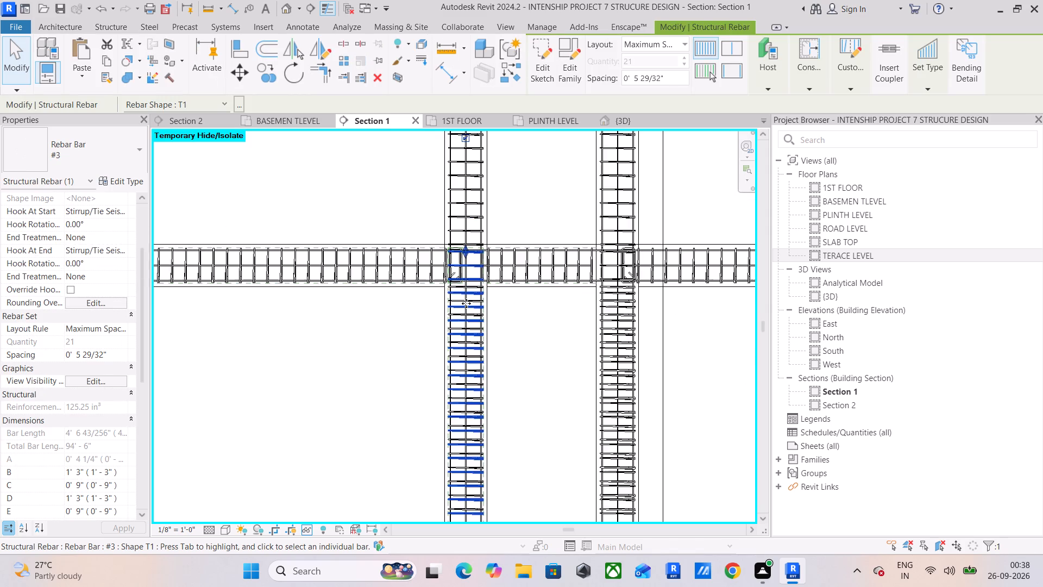
scroll(466, 303, "down", 5)
scroll(479, 279, "up", 7)
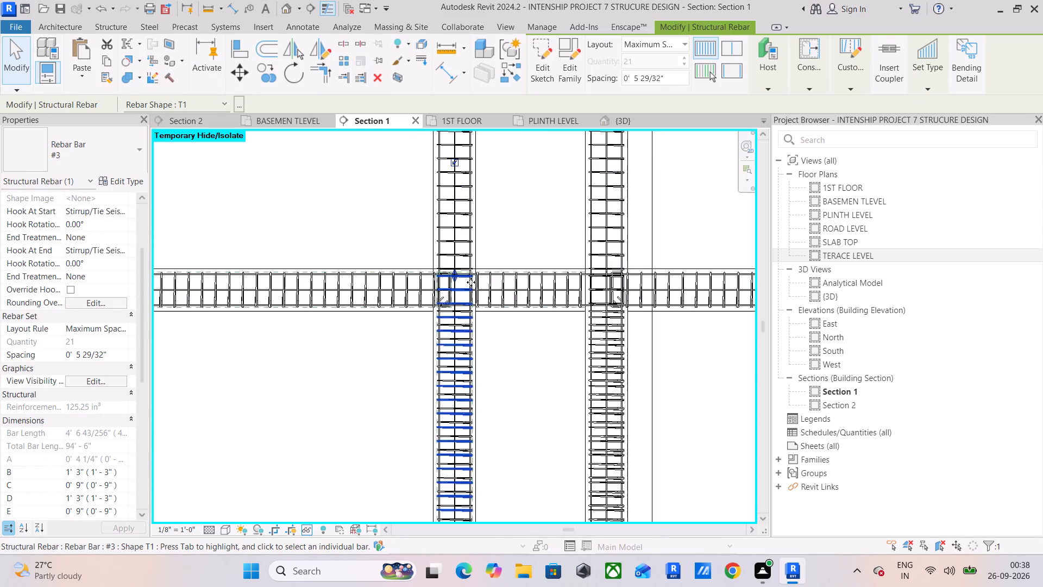
scroll(471, 282, "up", 2)
left_click_drag(440, 274, 441, 323)
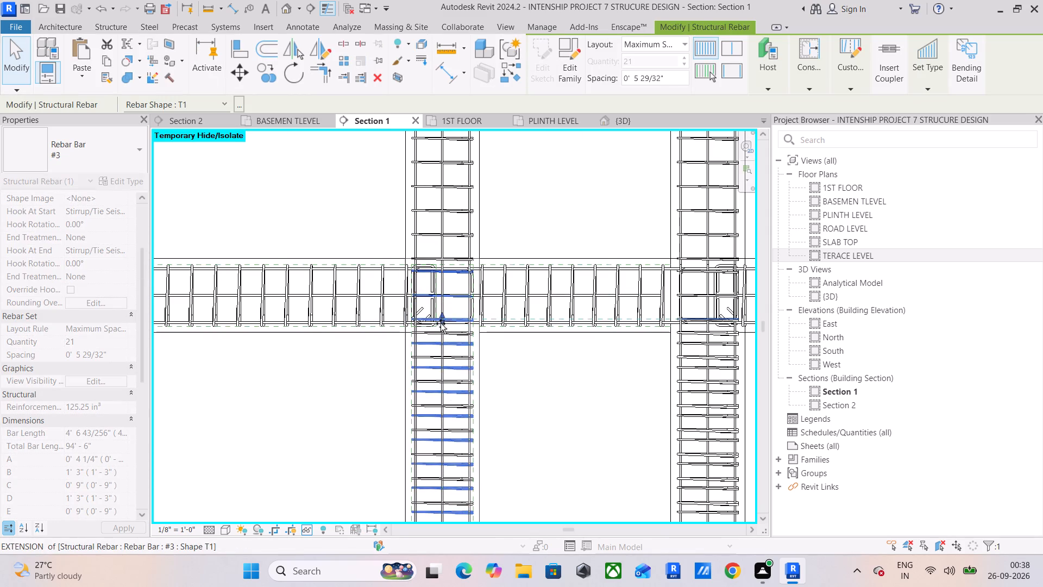
left_click_drag(441, 323, 440, 334)
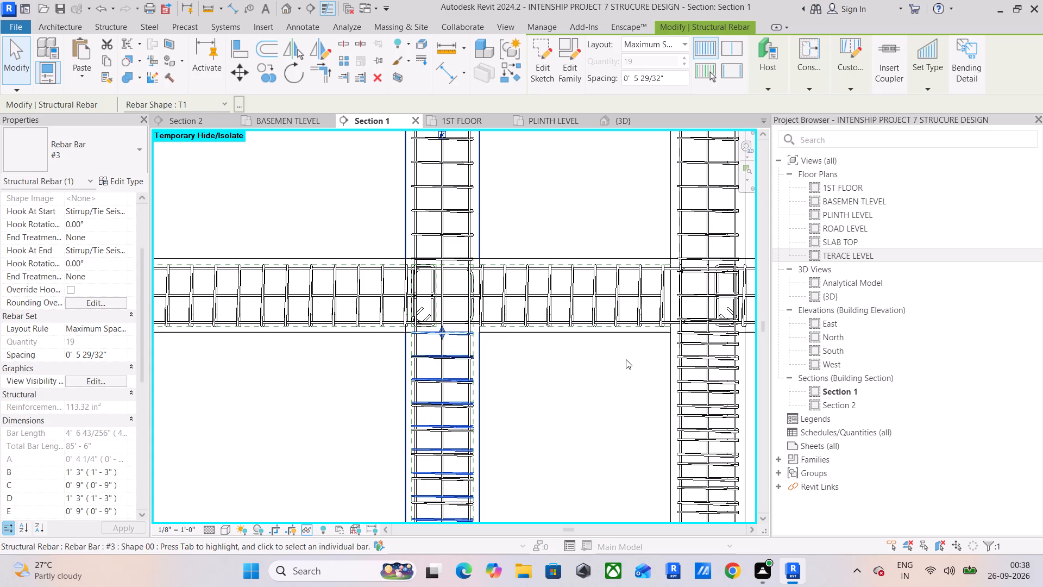
left_click(554, 374)
Pull the top of the second column's #3 tie set down out of the terrace beam joint to just below the beam, leaving 19 ties.
scroll(482, 412, "down", 5)
middle_click_drag(482, 412, 626, 369)
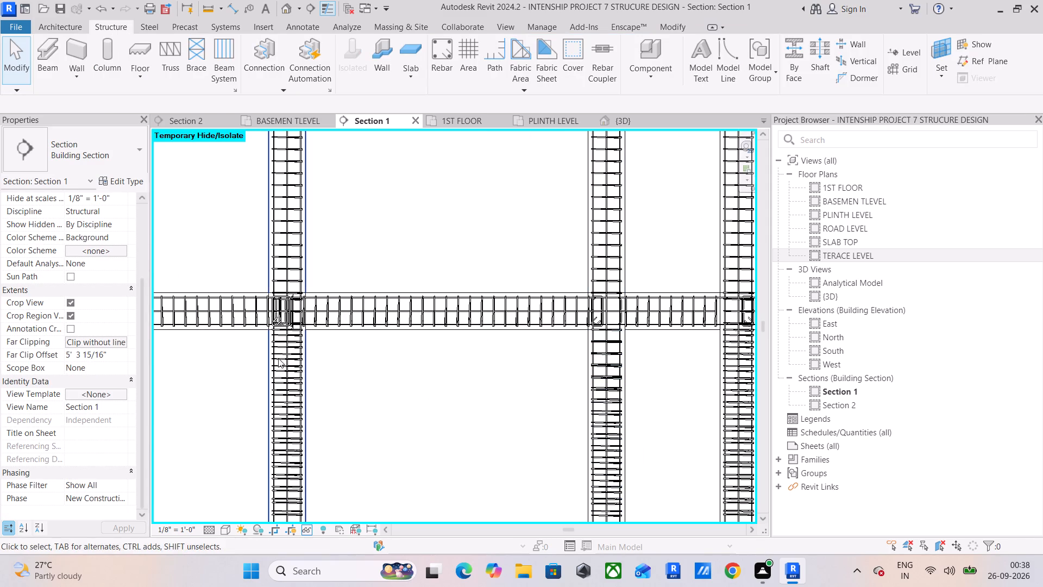
left_click(283, 349)
scroll(281, 337, "up", 4)
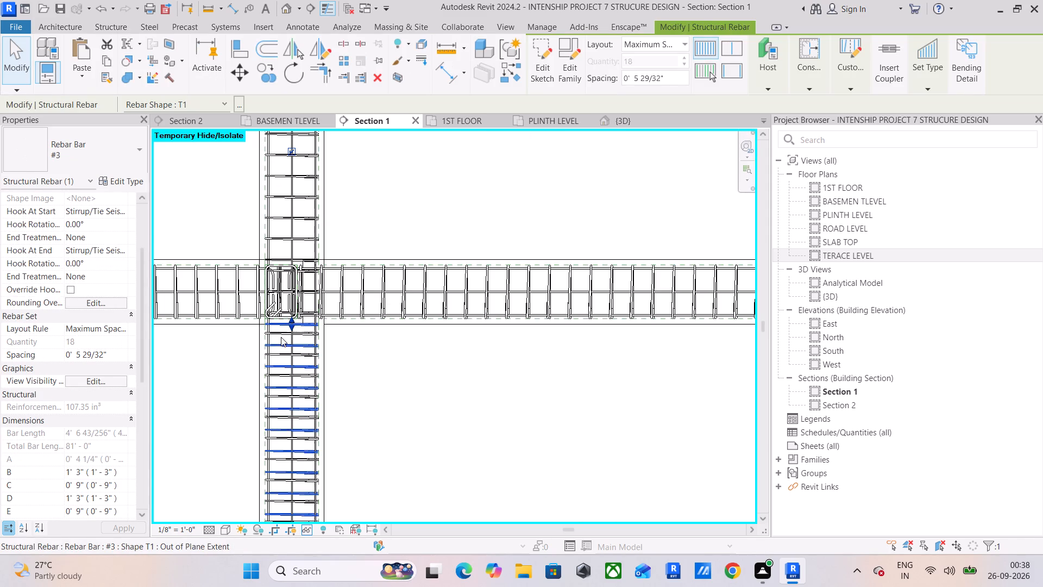
left_click(281, 334)
left_click_drag(292, 271, 289, 297)
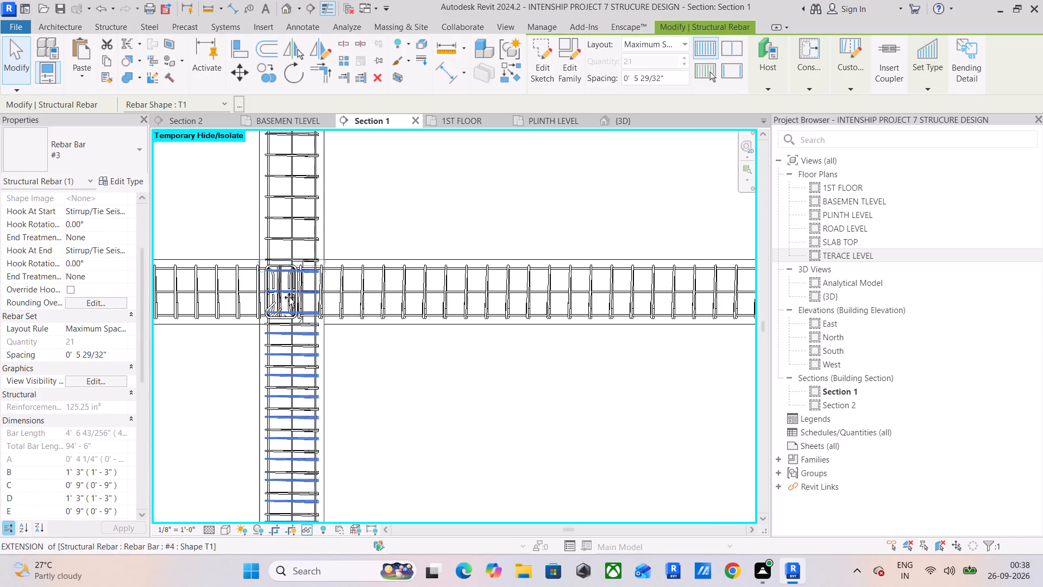
left_click_drag(289, 297, 287, 331)
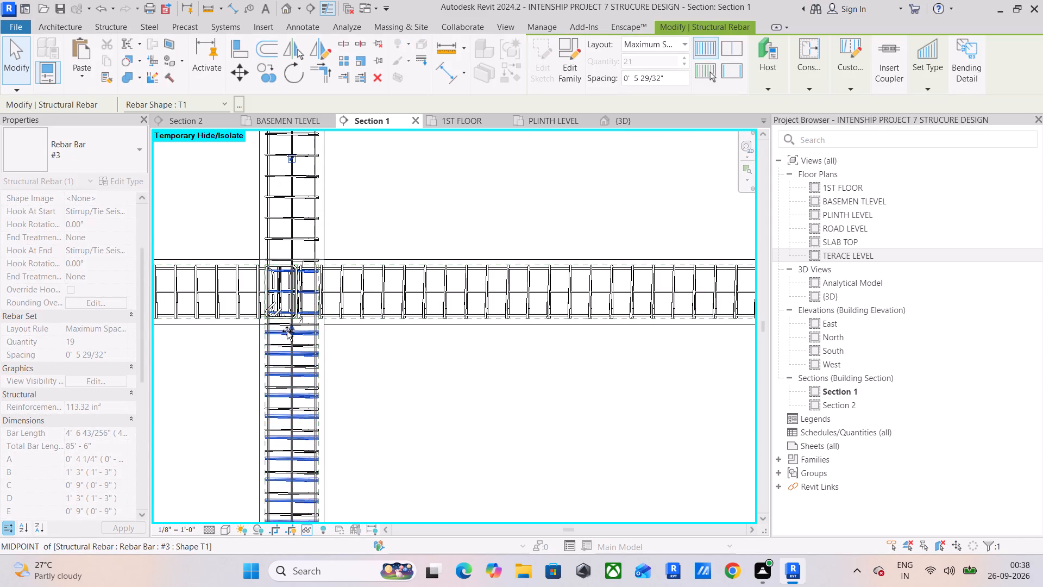
left_click_drag(287, 331, 291, 330)
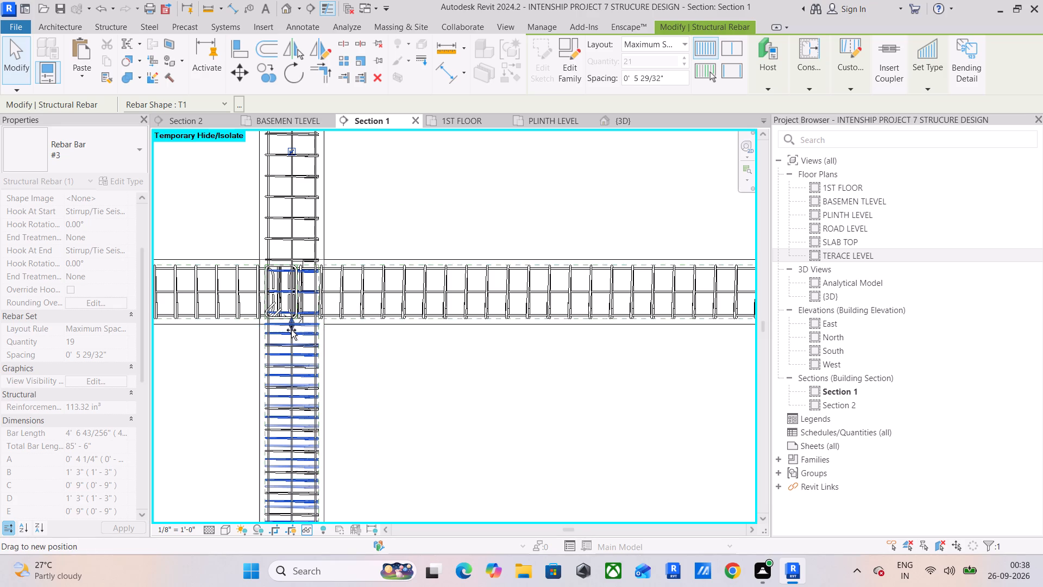
left_click_drag(291, 330, 294, 328)
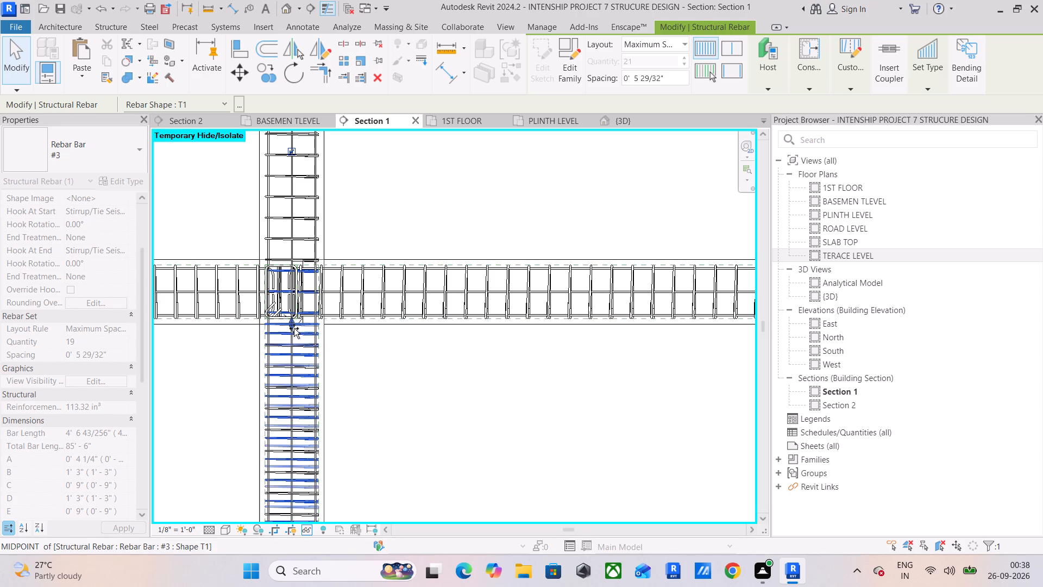
left_click_drag(294, 328, 294, 328)
left_click(486, 392)
Pull the top of the first column's #3 tie set down out of the terrace beam joint to just below the beam.
scroll(382, 390, "down", 6)
middle_click_drag(366, 407, 457, 372)
scroll(457, 371, "up", 1)
scroll(457, 371, "down", 2)
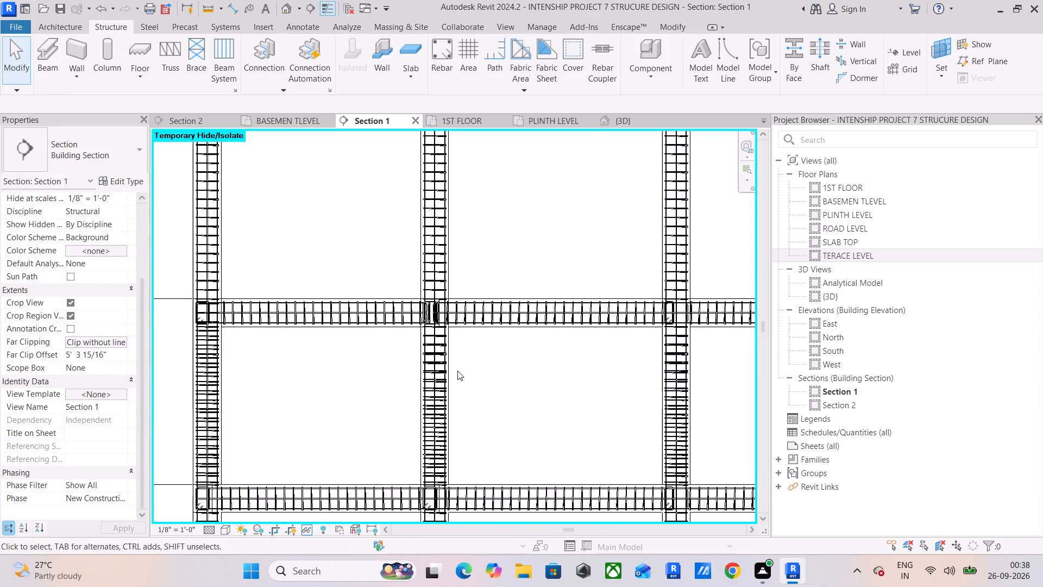
scroll(457, 371, "down", 4)
scroll(311, 381, "up", 10)
left_click(359, 323)
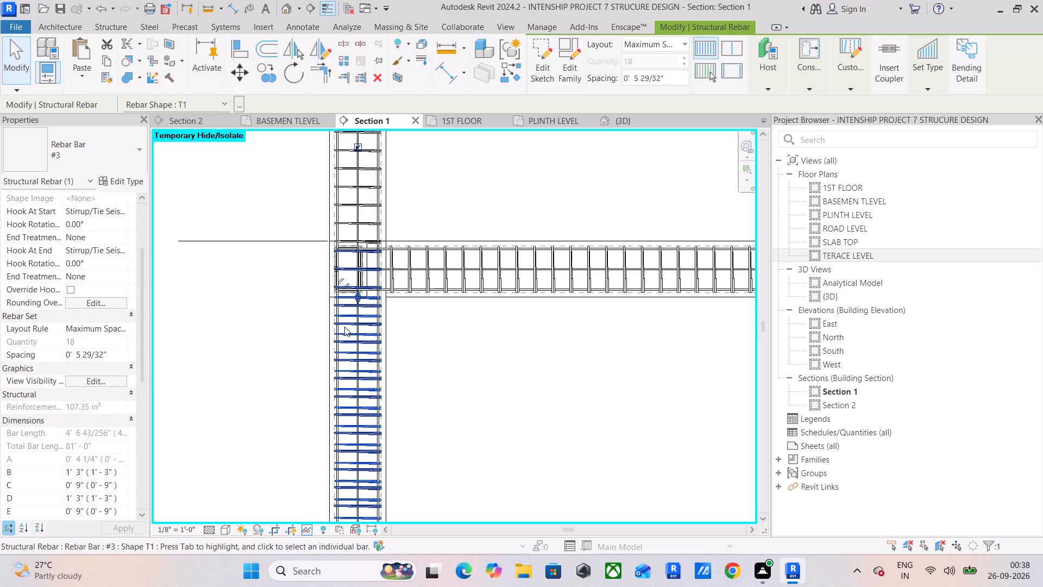
left_click(344, 327)
left_click_drag(357, 257, 354, 301)
left_click(442, 371)
Check the column ties and beam stirrups at the joints throughout the Section 1 frame, from the terrace down to the footings.
middle_click_drag(413, 276, 414, 488)
scroll(420, 417, "down", 10)
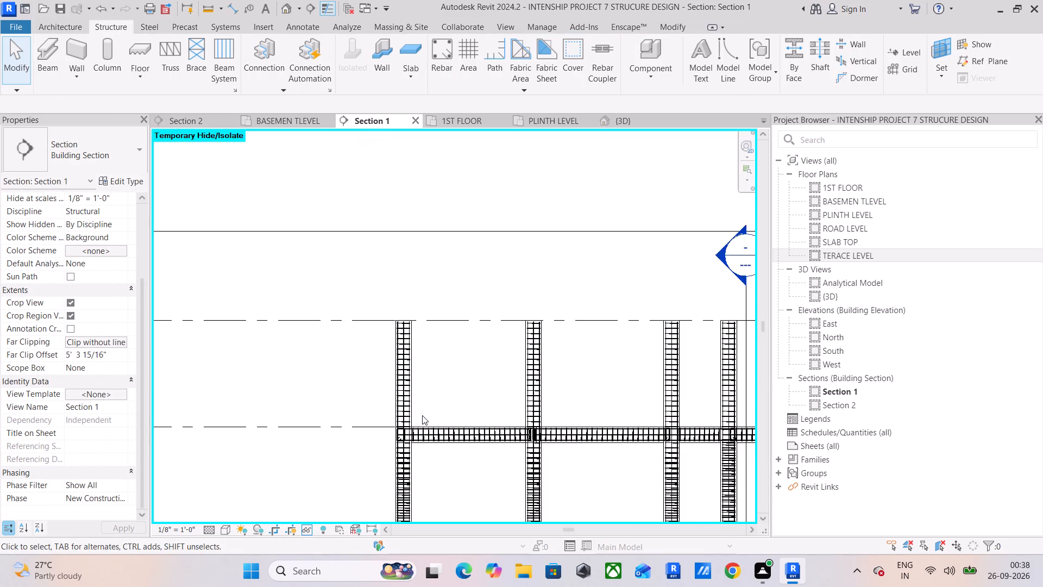
middle_click_drag(422, 415, 363, 232)
scroll(339, 358, "up", 9)
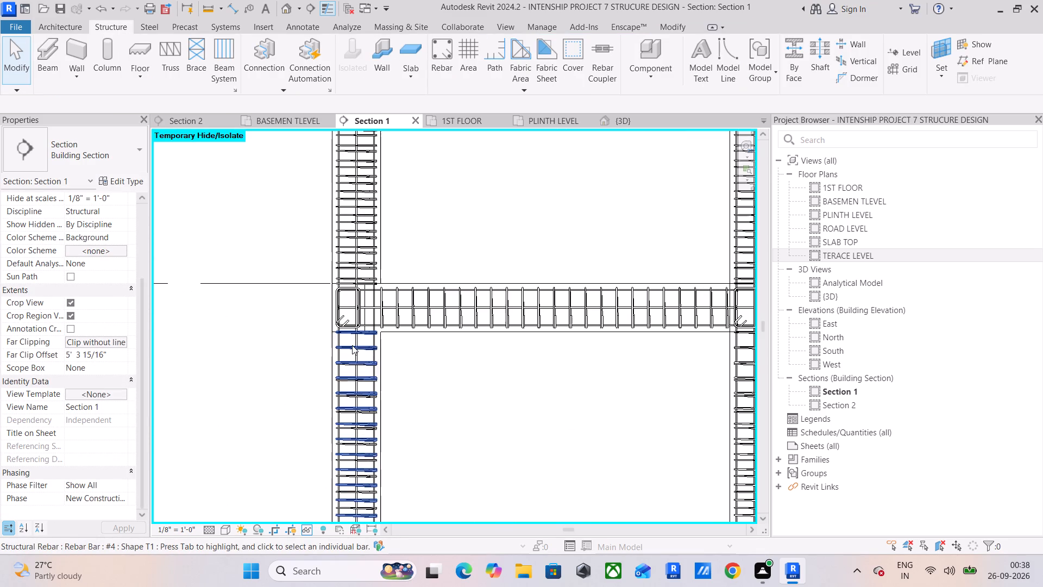
left_click(361, 366)
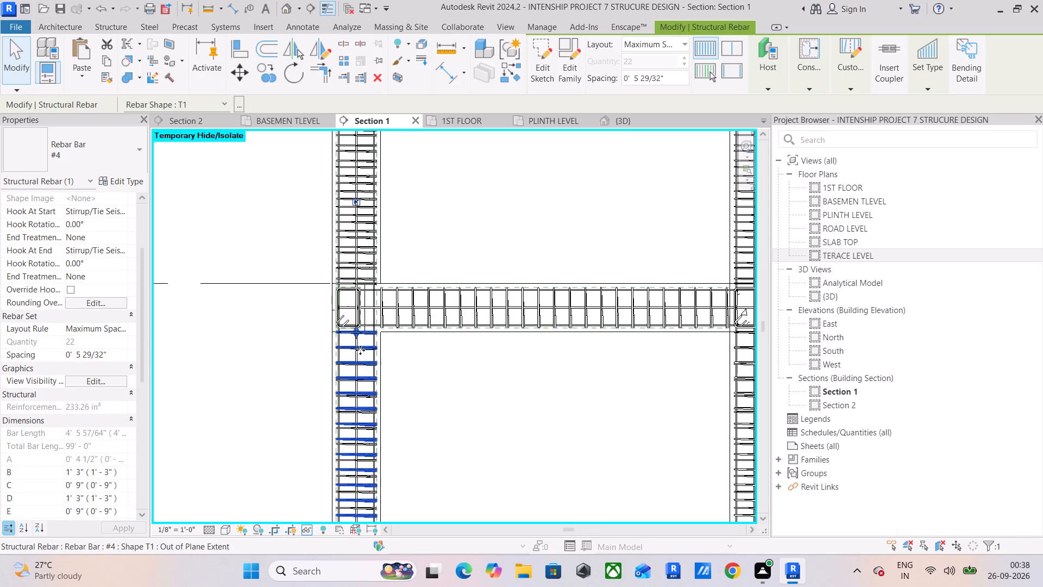
left_click(360, 350)
left_click(457, 380)
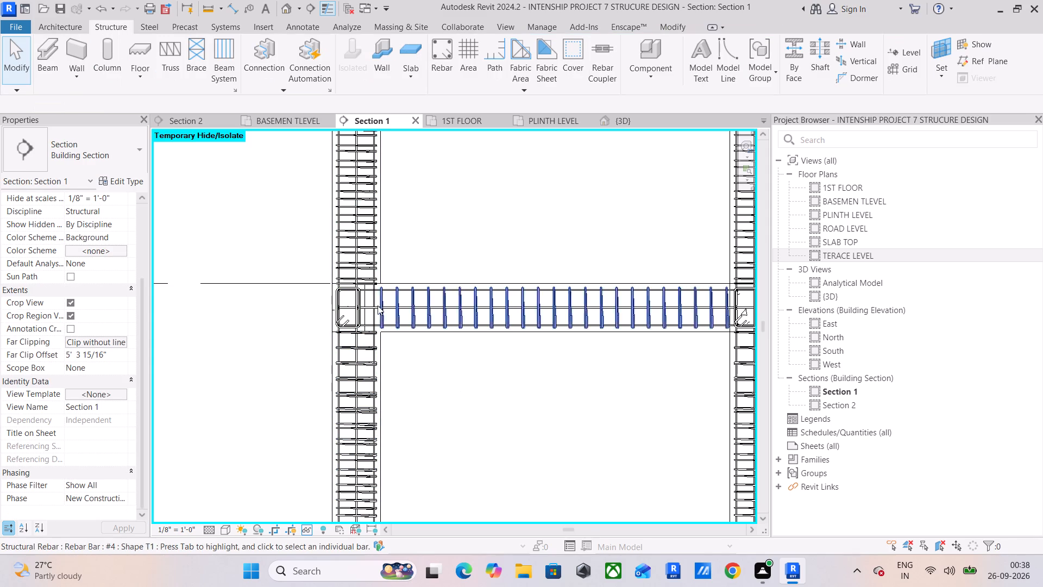
scroll(535, 461, "down", 5)
middle_click_drag(557, 459, 267, 292)
scroll(267, 298, "up", 1)
scroll(327, 355, "down", 5)
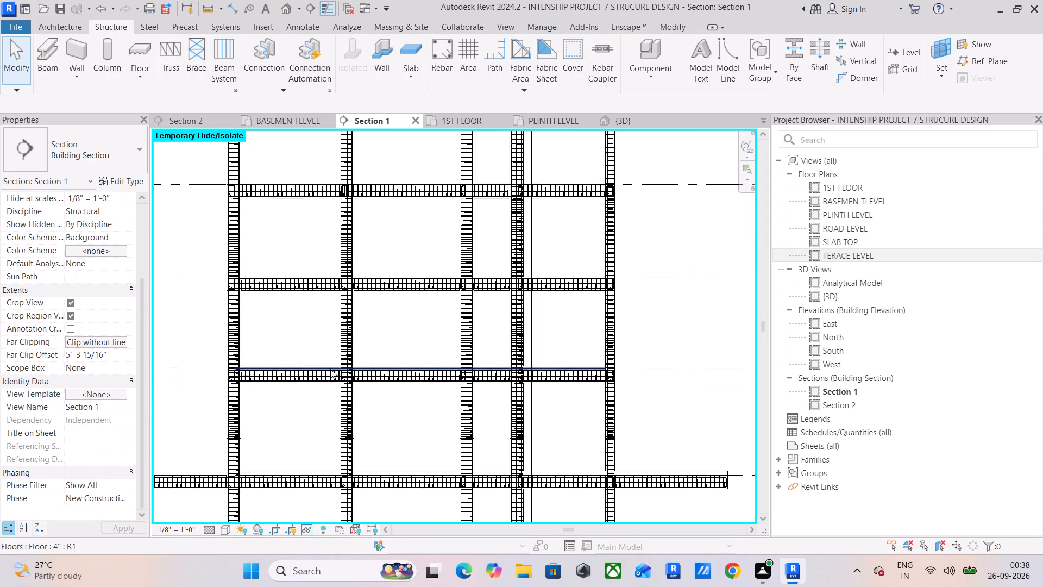
middle_click_drag(330, 369, 342, 292)
scroll(329, 353, "down", 5)
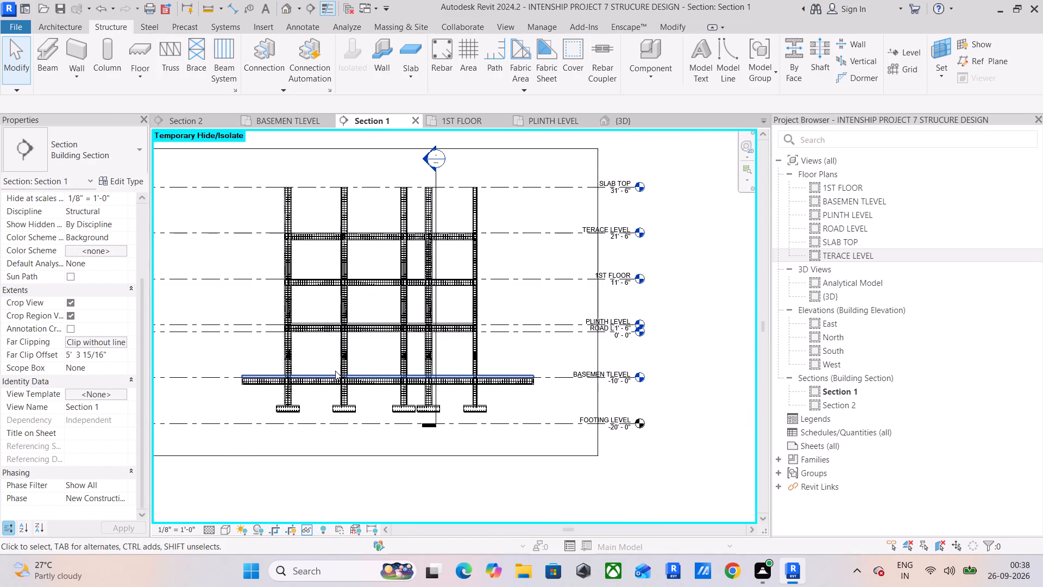
scroll(335, 371, "down", 2)
middle_click_drag(256, 401, 282, 419, "shift")
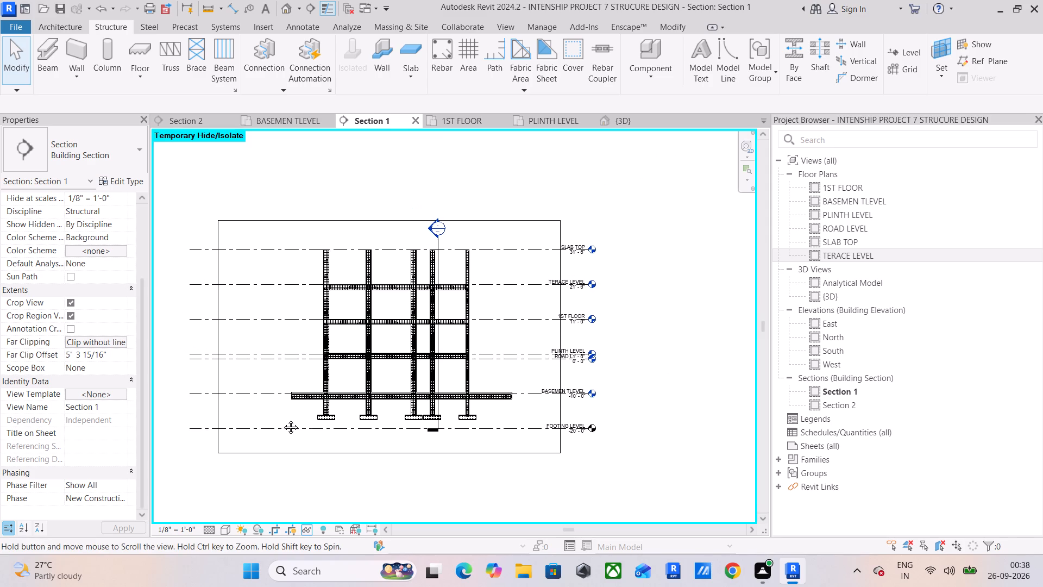
middle_click_drag(282, 419, 284, 398, "shift")
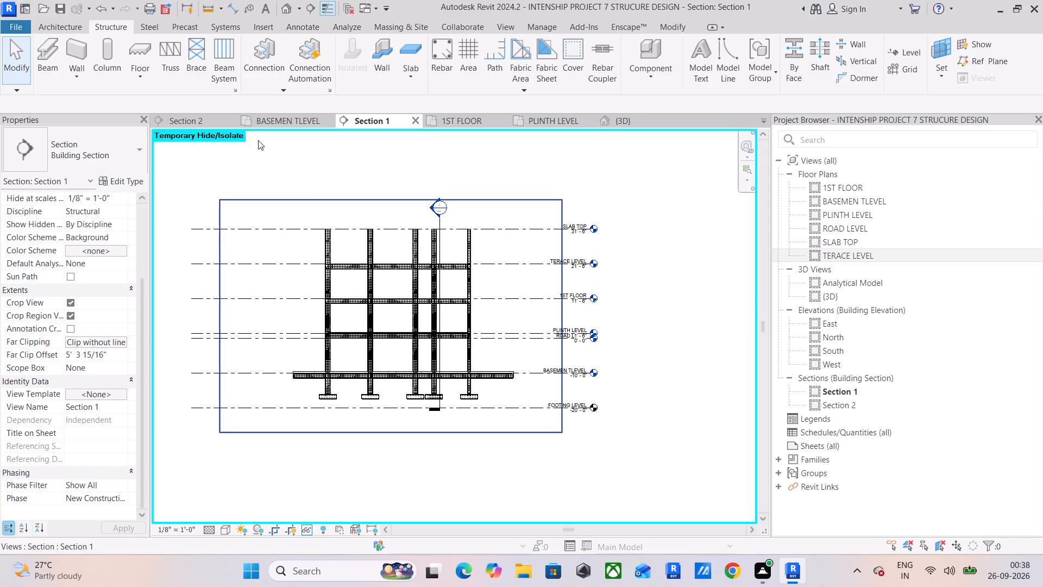
Switch to the basement level floor plan and select the Section 2 line running beside grid C.
left_click(269, 123)
scroll(436, 322, "down", 5)
middle_click_drag(443, 324, 423, 386)
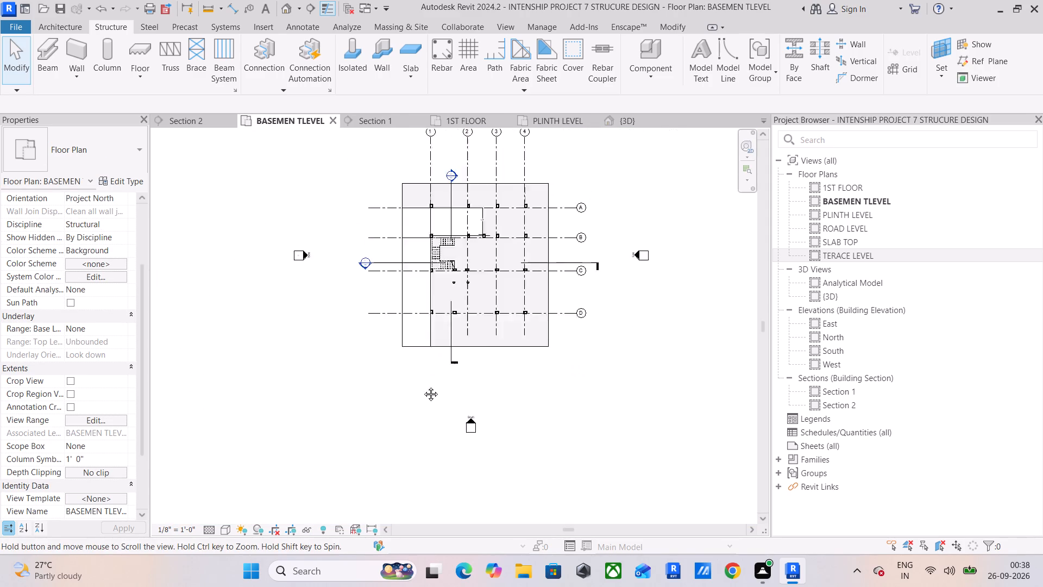
middle_click_drag(423, 386, 411, 405)
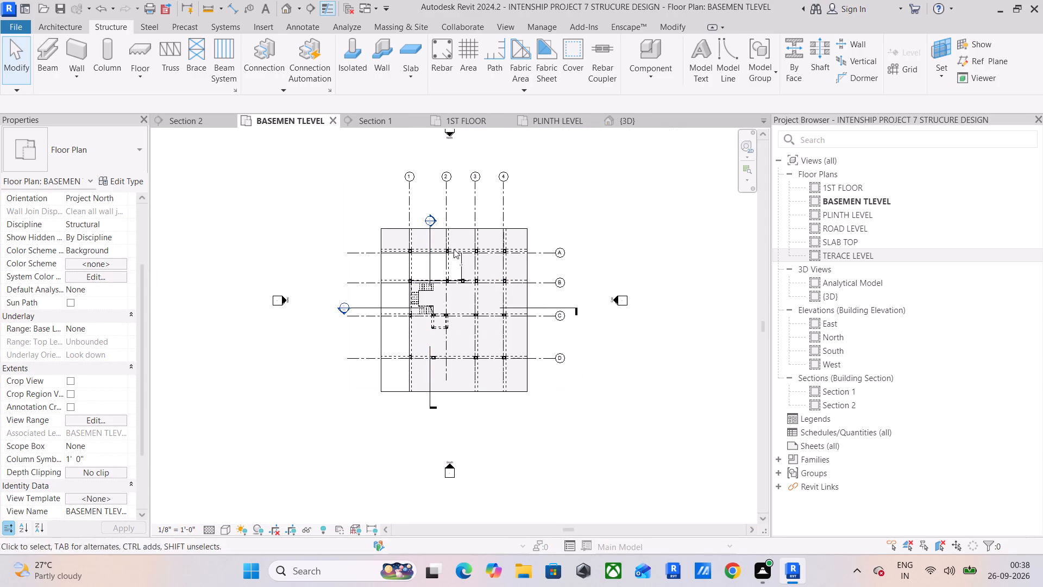
left_click(429, 240)
left_click(371, 308)
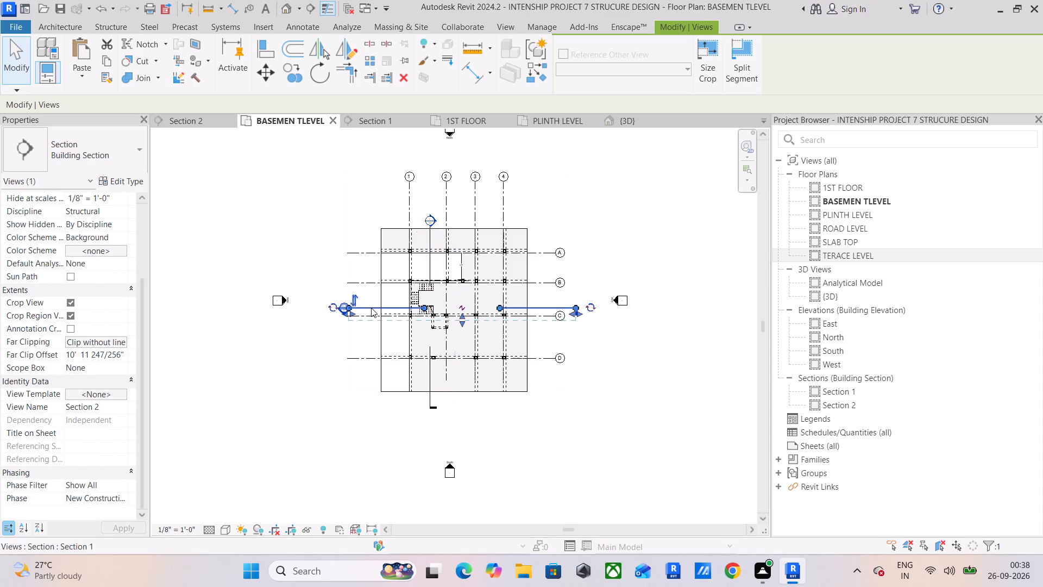
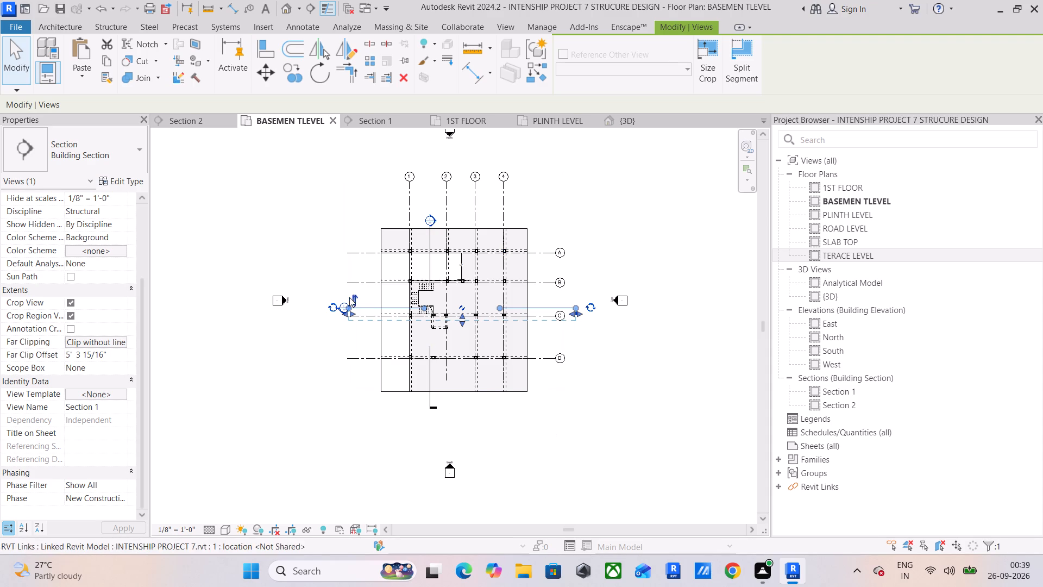
Open the Section 2 view and clear the current selection.
scroll(349, 297, "up", 5)
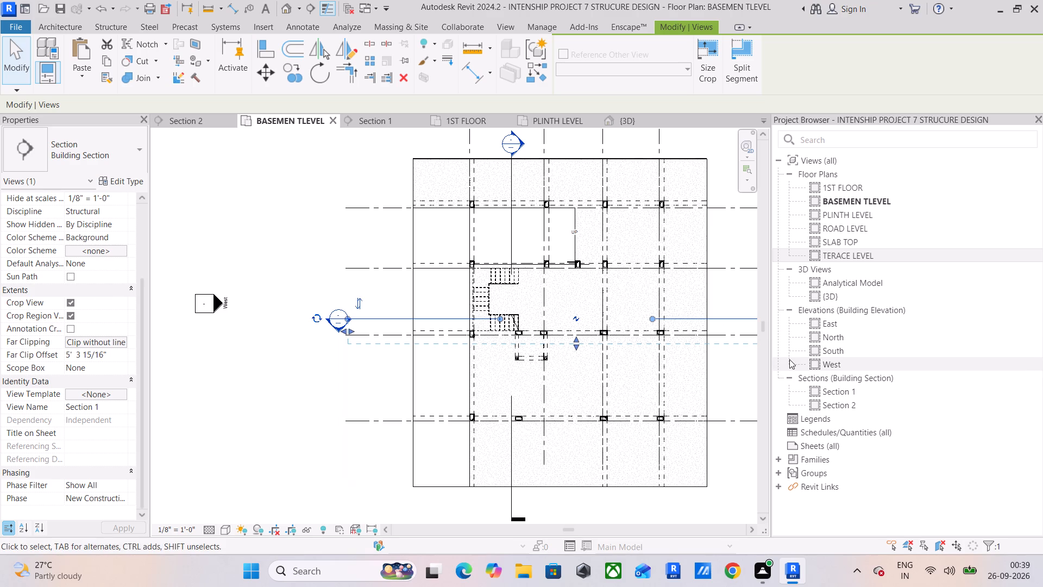
middle_click_drag(482, 326, 346, 299)
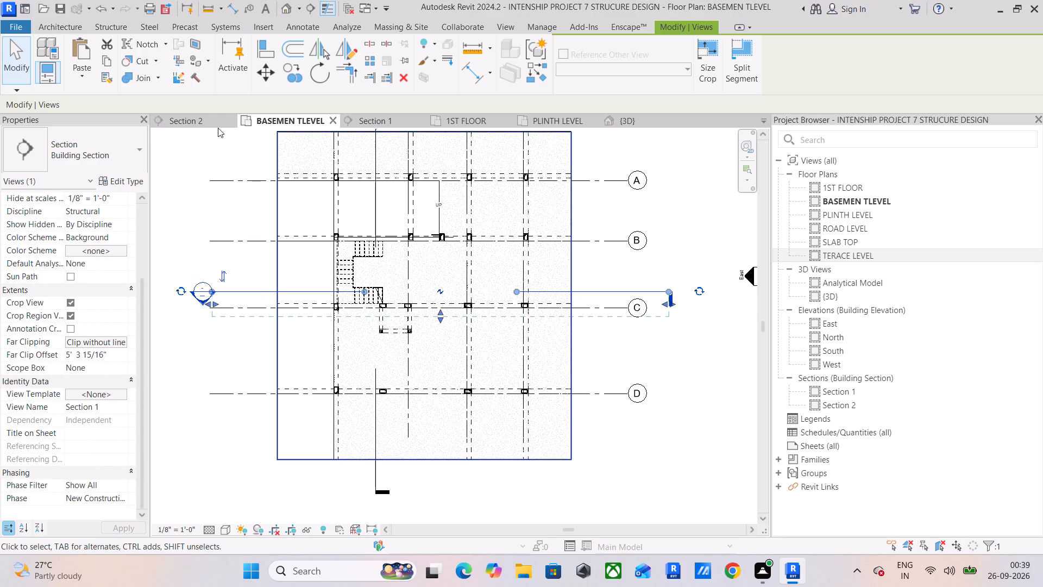
left_click(189, 121)
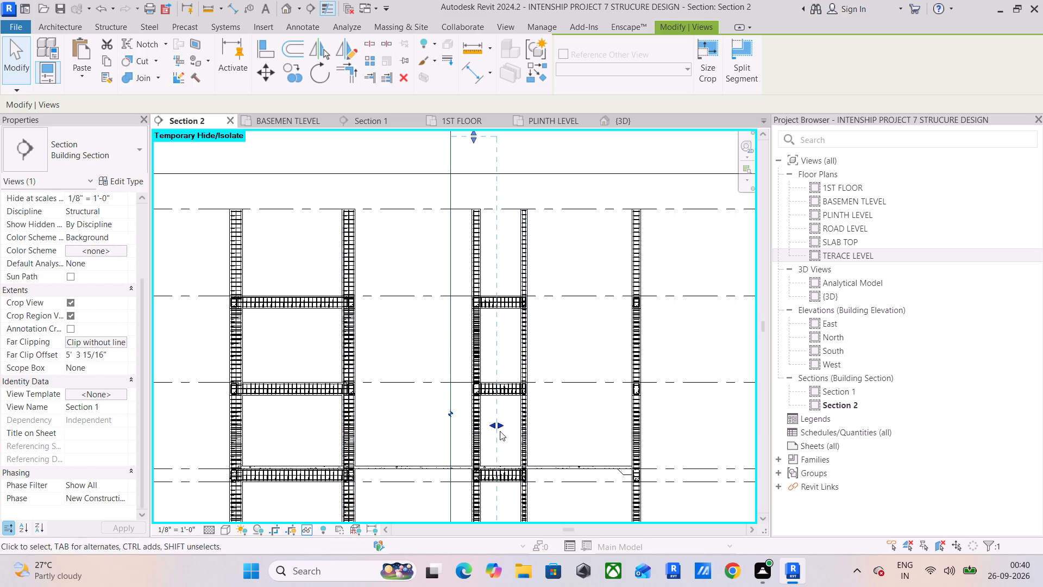
scroll(514, 375, "down", 5)
left_click(635, 197)
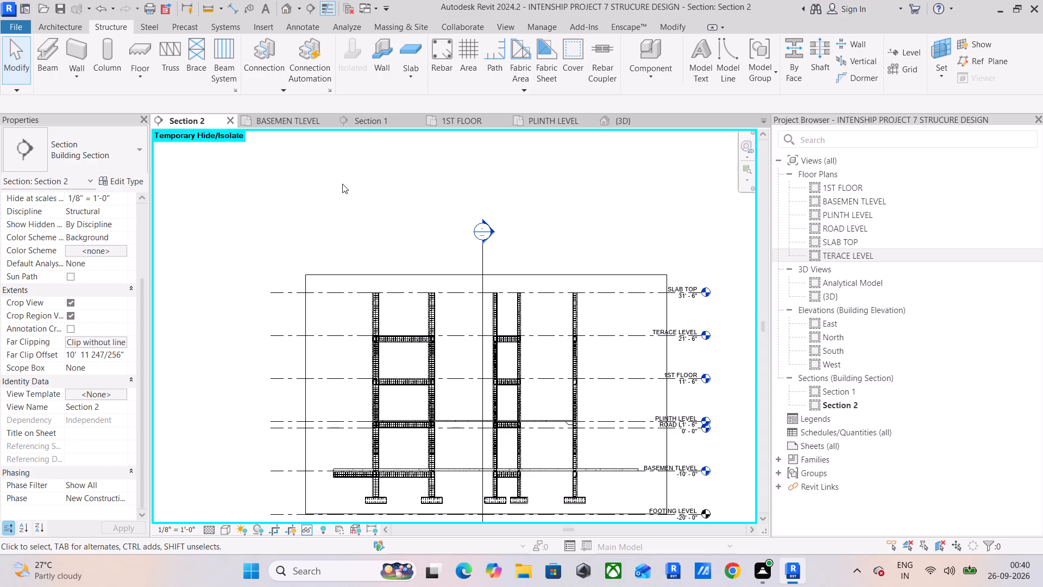
Examine the beam reinforcement and column ties along the plinth-level beams and slab in Section 2.
scroll(398, 217, "down", 4)
middle_click_drag(401, 221, 355, 158)
scroll(392, 289, "up", 8)
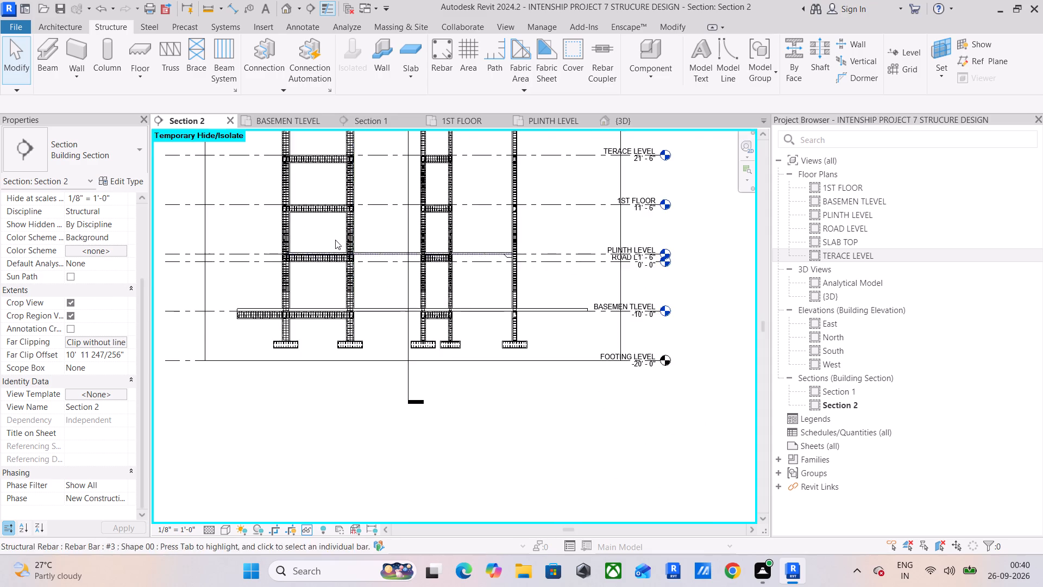
scroll(335, 240, "up", 7)
scroll(375, 277, "up", 4)
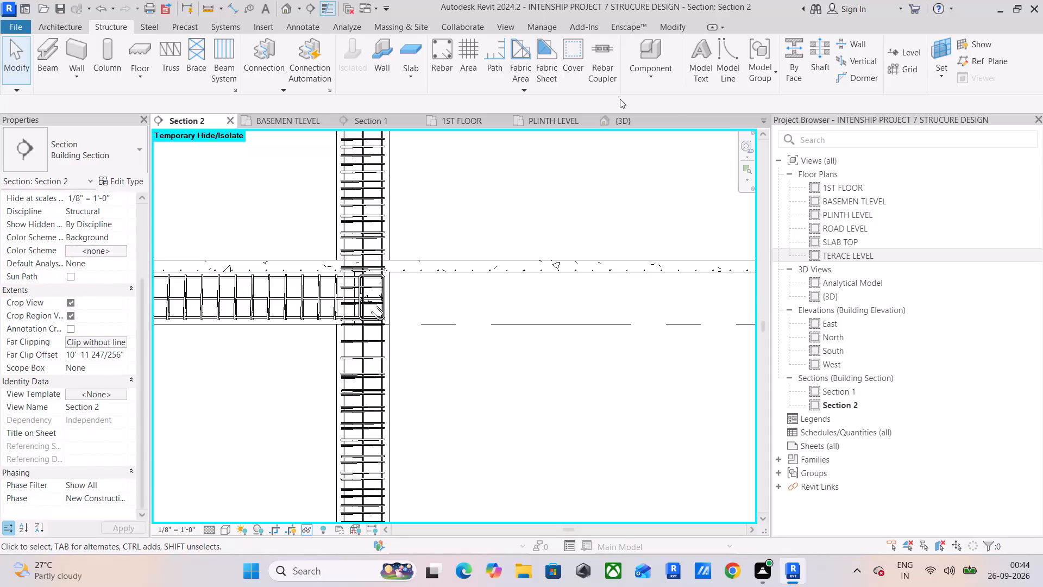
scroll(585, 146, "down", 8)
middle_click_drag(432, 196, 504, 264)
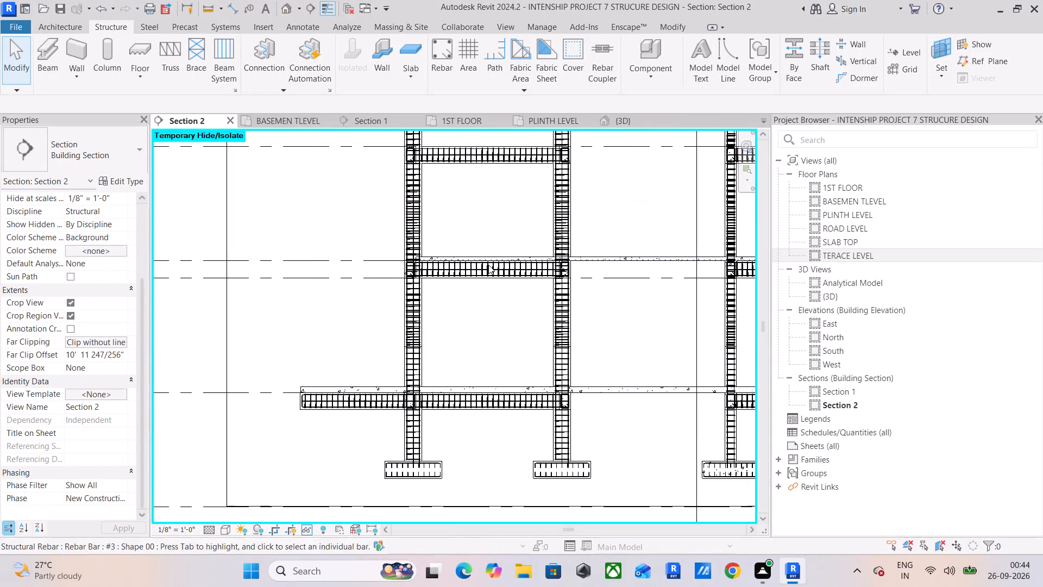
scroll(373, 241, "up", 11)
middle_click_drag(481, 281, 453, 225)
scroll(481, 281, "up", 1)
scroll(455, 226, "up", 6)
middle_click_drag(495, 236, 340, 218)
scroll(399, 220, "down", 5)
middle_click_drag(496, 237, 343, 242)
scroll(520, 217, "down", 5)
middle_click_drag(543, 216, 427, 242)
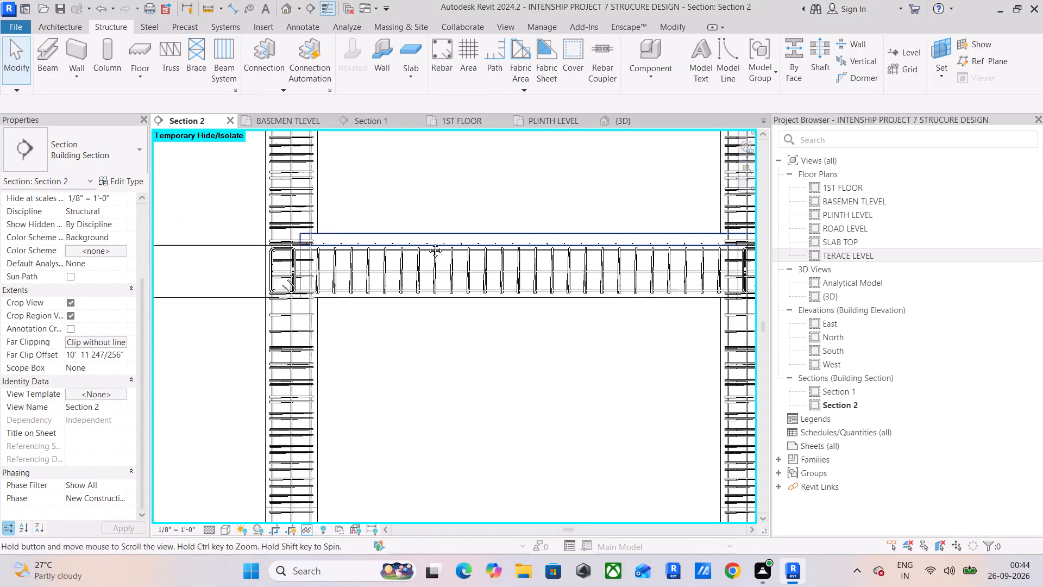
middle_click_drag(427, 242, 337, 242)
middle_click_drag(604, 254, 327, 259)
middle_click_drag(573, 241, 291, 247)
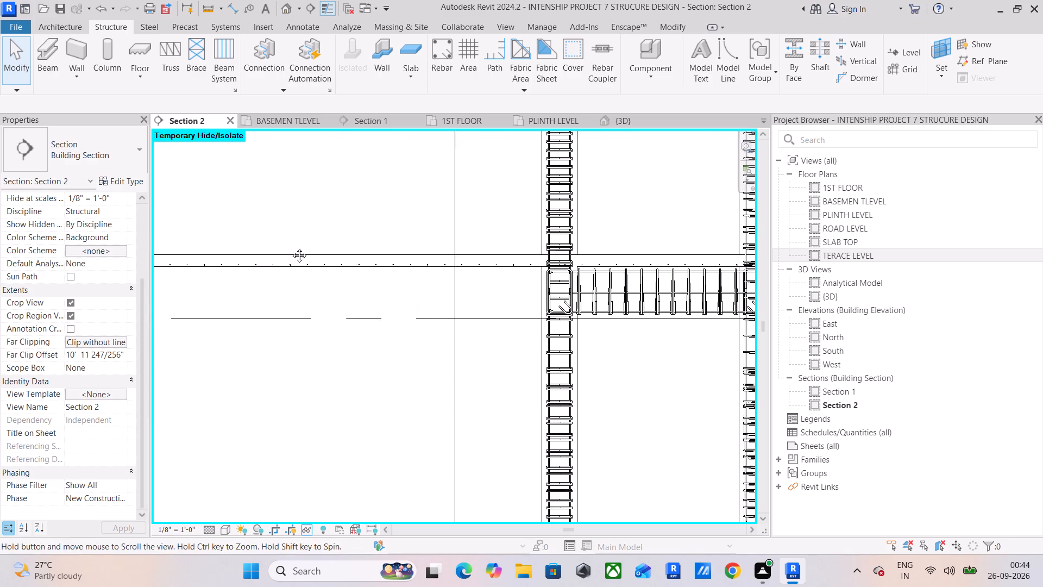
middle_click_drag(291, 247, 290, 247)
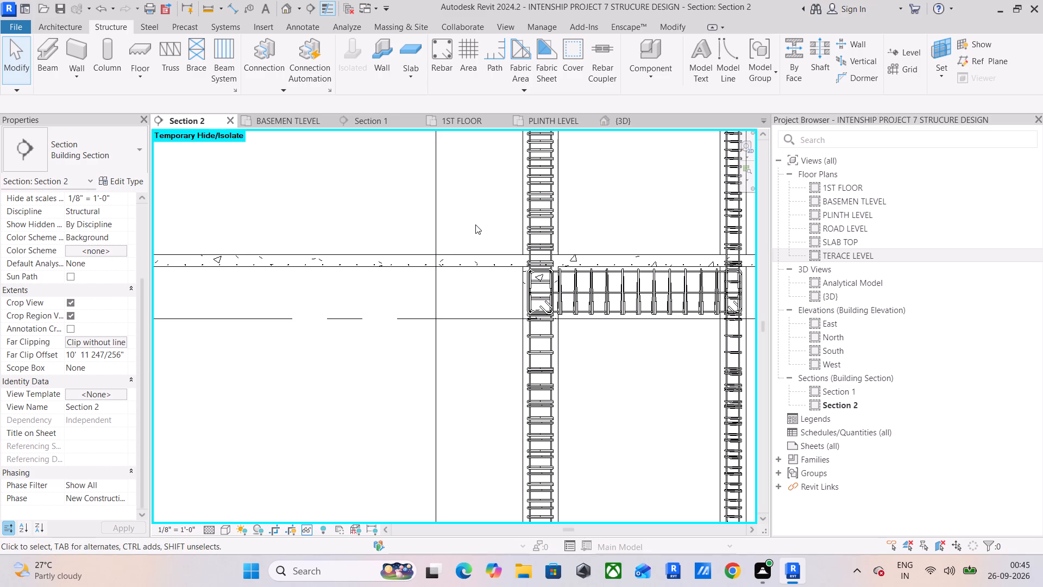
Extend the 9" x 9" column's mid-height #3 tie set up to the underside of the plinth beam.
scroll(568, 285, "down", 4)
middle_click_drag(577, 277, 566, 280)
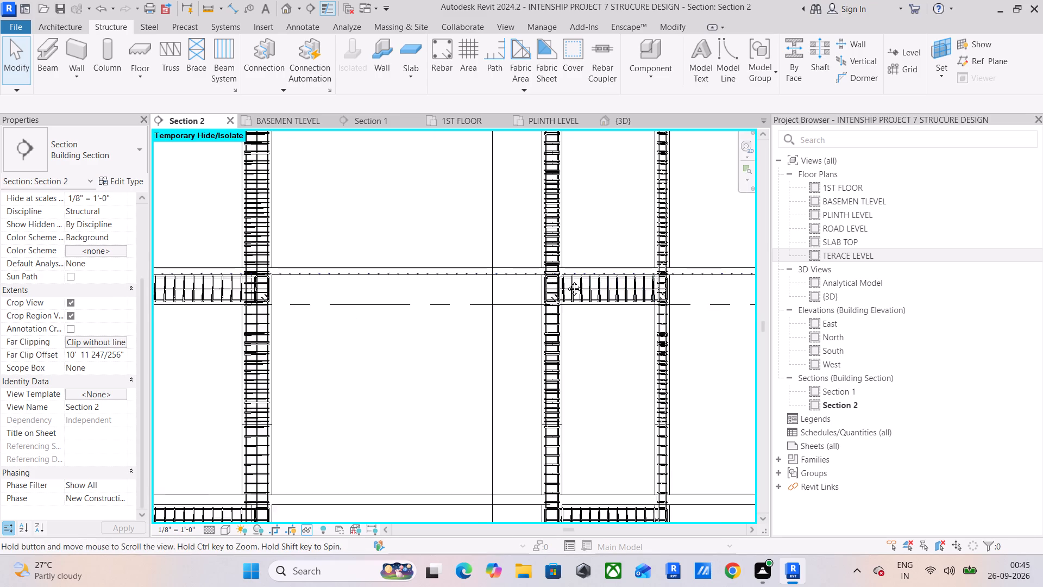
middle_click_drag(566, 280, 368, 249)
scroll(442, 280, "up", 4)
scroll(494, 303, "up", 1)
middle_click_drag(460, 327, 416, 274)
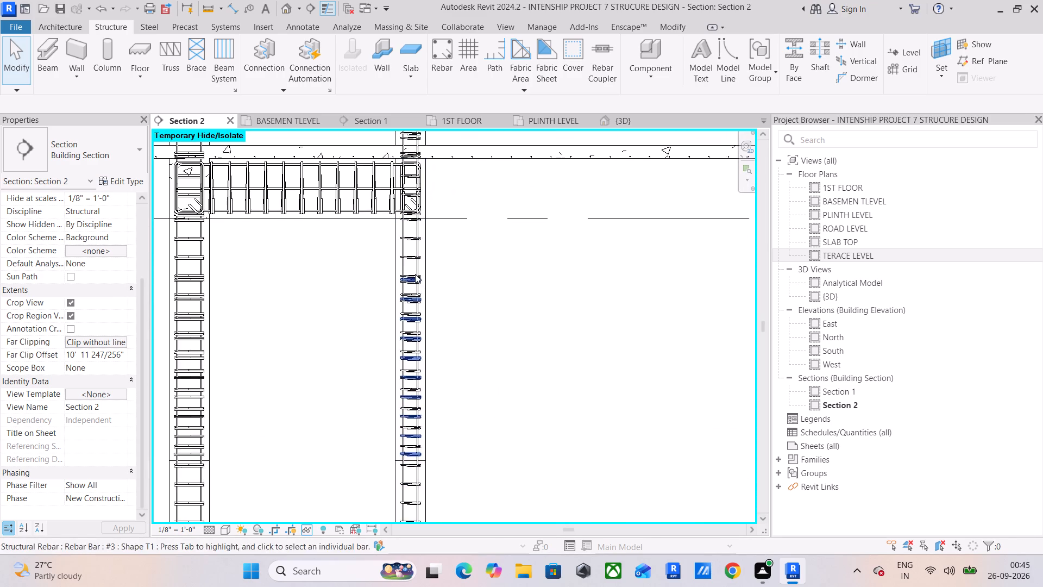
scroll(307, 255, "up", 5)
left_click(520, 305)
scroll(527, 288, "down", 6)
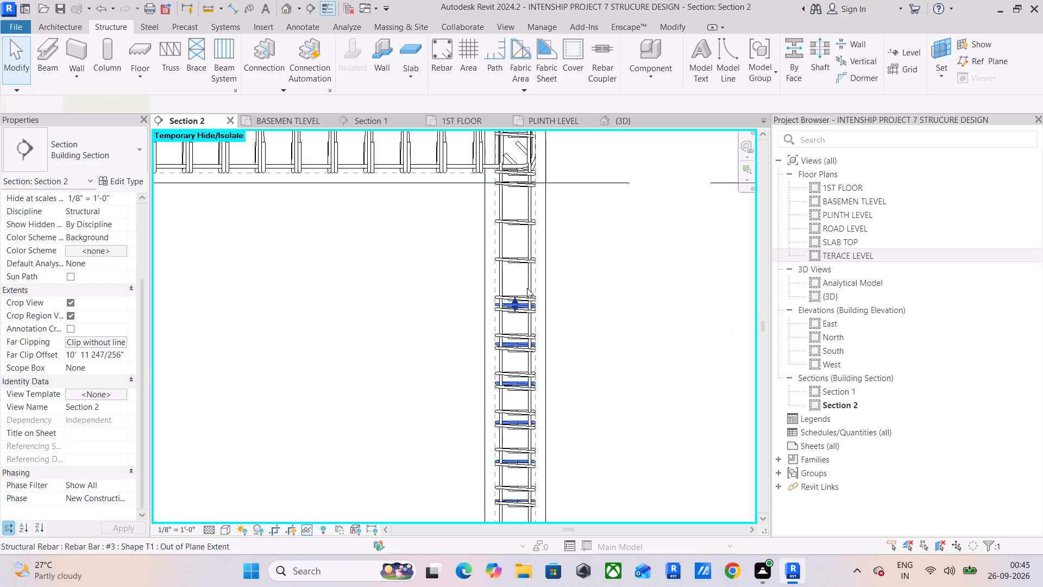
middle_click_drag(541, 295, 502, 228)
middle_click_drag(477, 189, 466, 258)
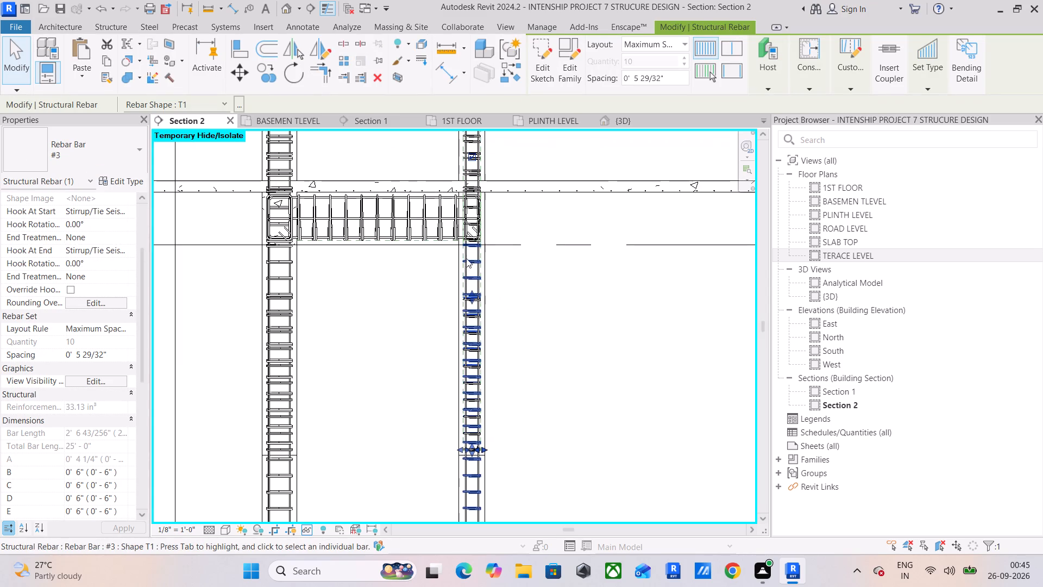
left_click_drag(468, 291, 473, 239)
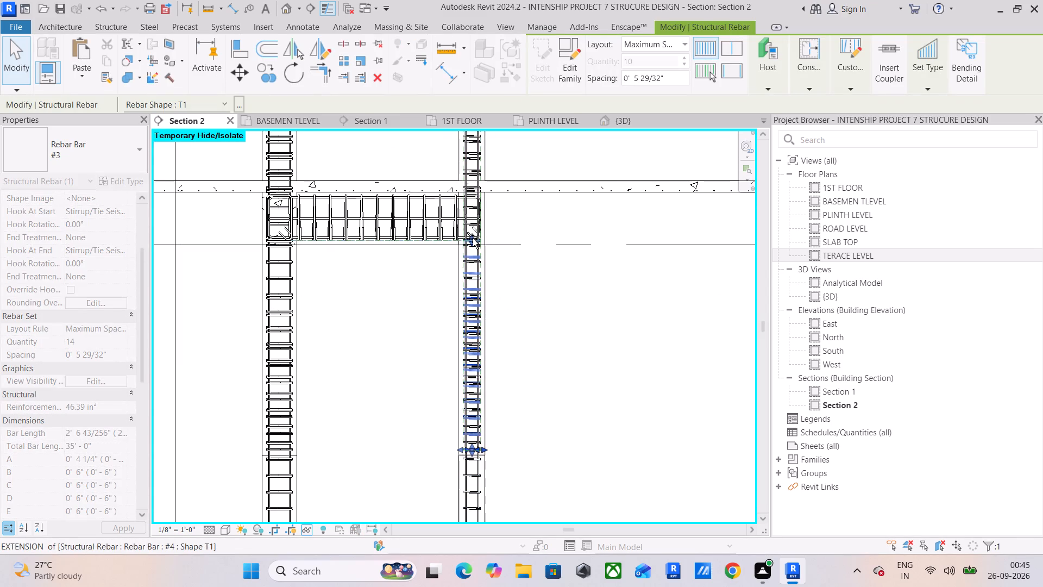
left_click_drag(473, 239, 473, 240)
scroll(477, 241, "up", 12)
scroll(400, 258, "down", 5)
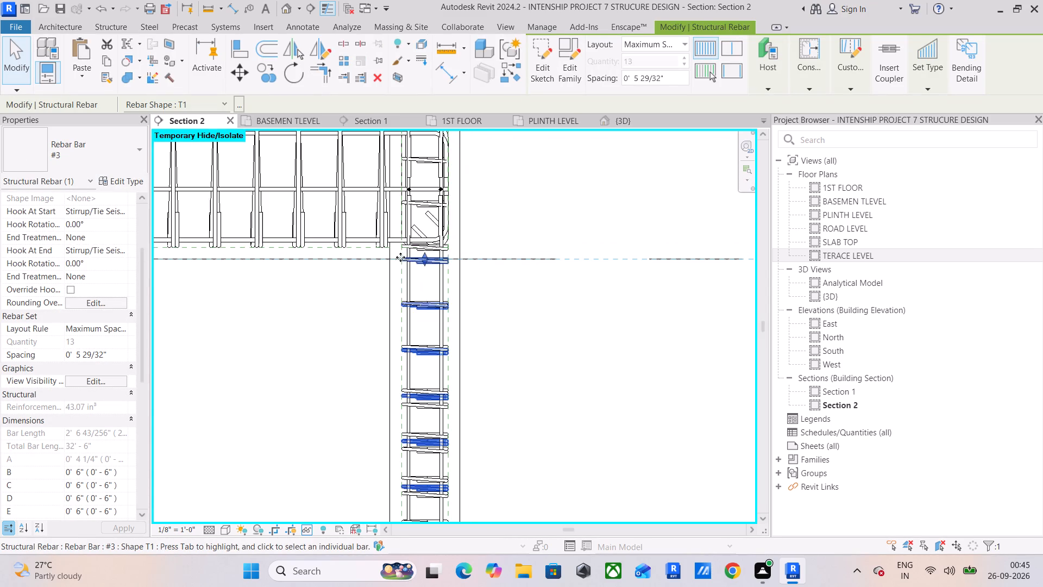
Raise the lower end of the 9" x 9" column's upper tie set to the underside of the plinth slab.
left_click(437, 200)
scroll(440, 221, "down", 6)
middle_click_drag(446, 262, 448, 344)
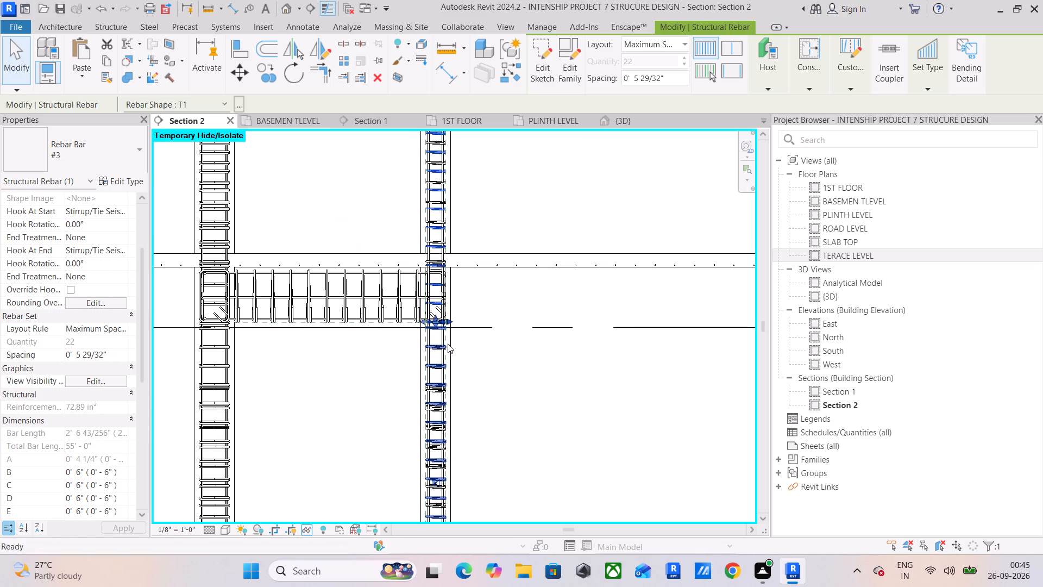
left_click_drag(436, 317, 435, 261)
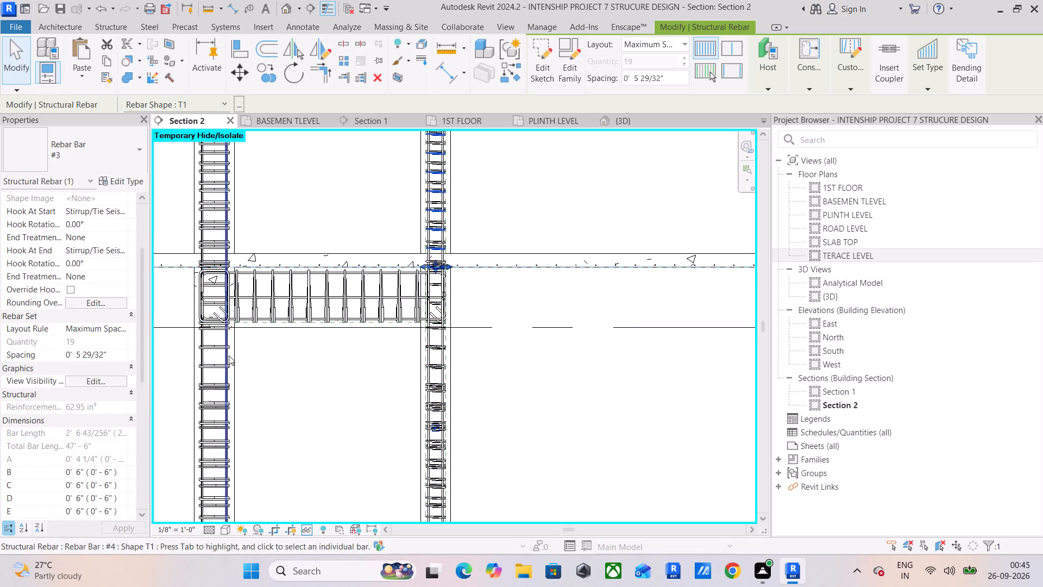
Extend the other mid-height #3 tie set in the 9" x 9" column down to the underside of the basement slab.
scroll(306, 348, "down", 6)
middle_click_drag(325, 351, 347, 210)
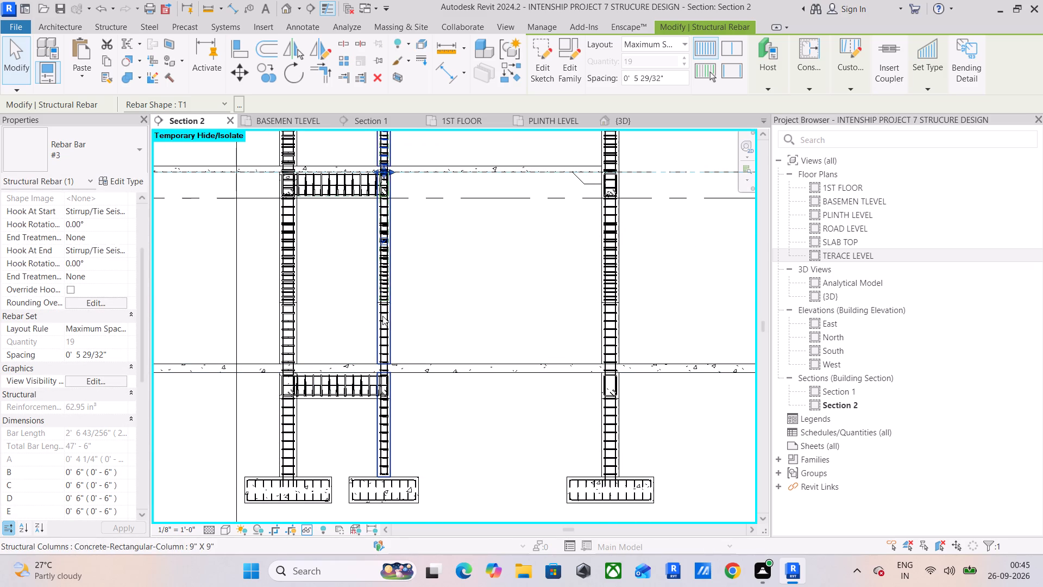
scroll(374, 283, "up", 5)
left_click(392, 310)
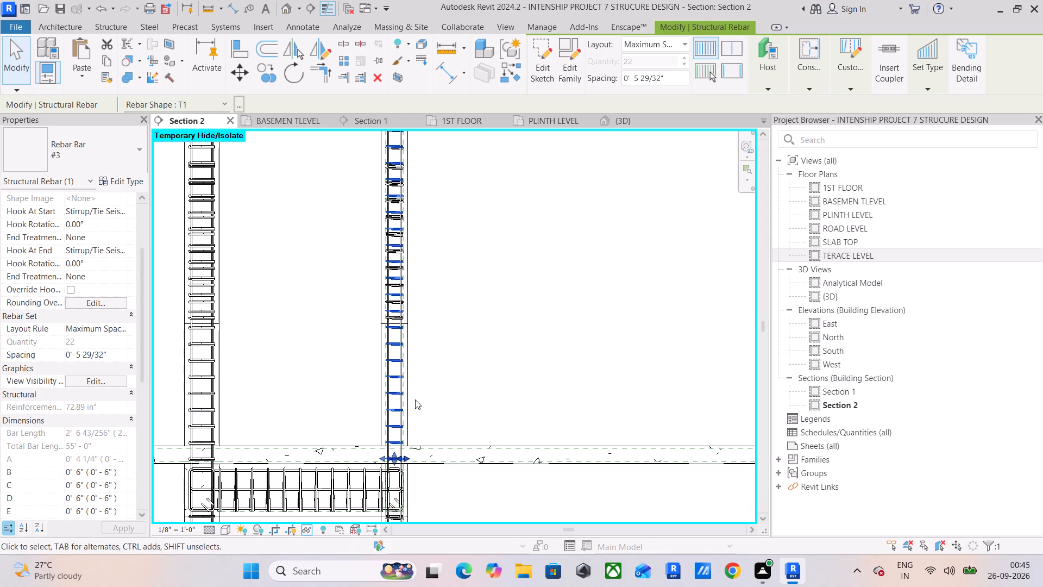
left_click(488, 319)
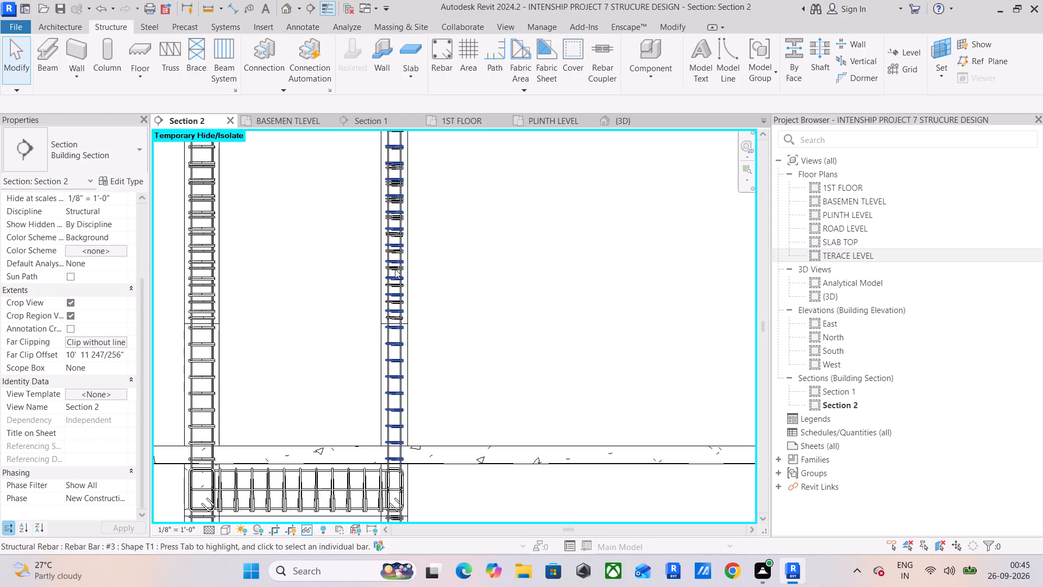
left_click(394, 267)
left_click_drag(394, 320, 397, 397)
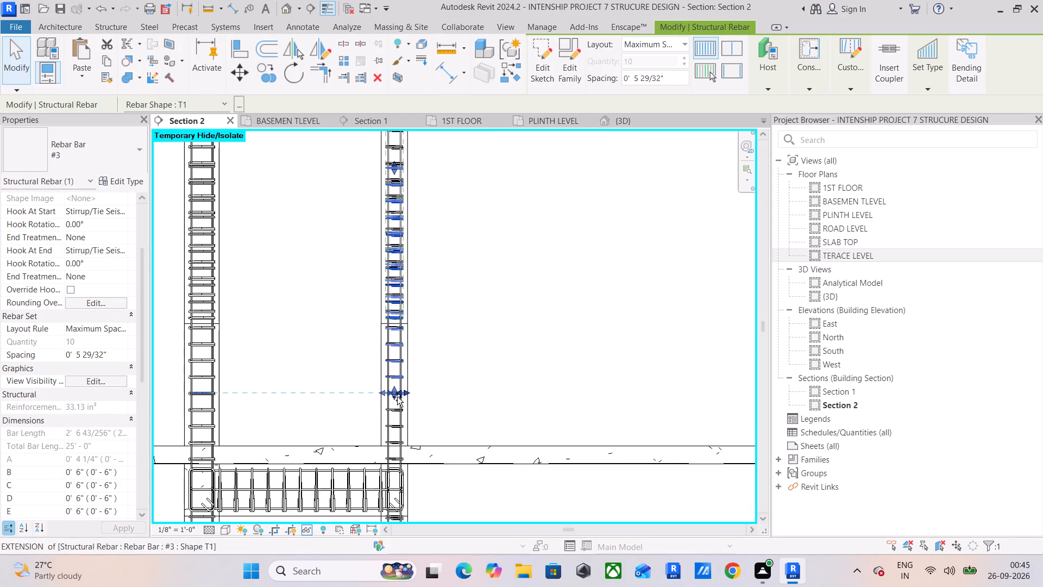
left_click_drag(397, 397, 397, 458)
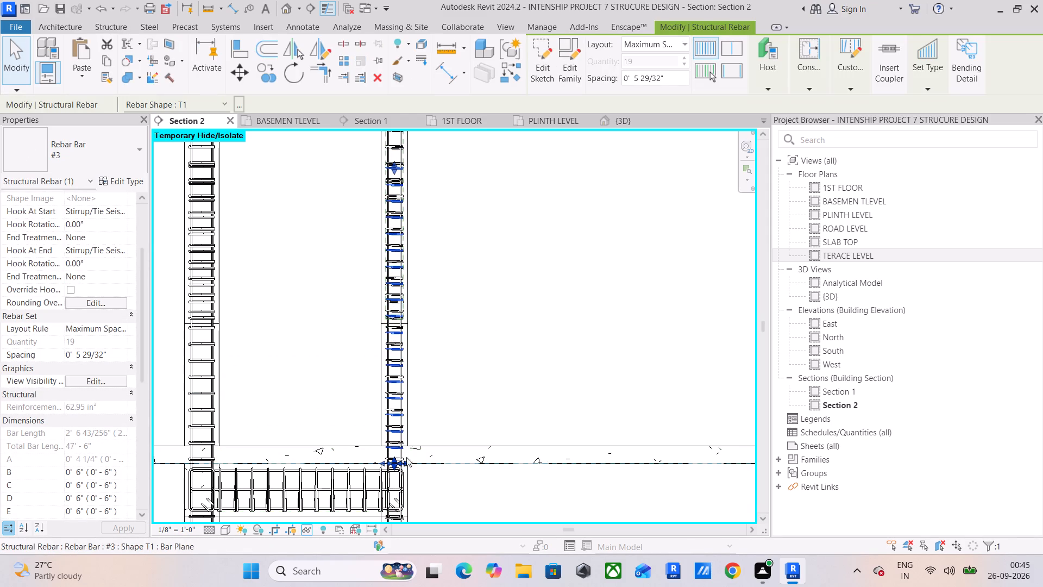
Extend the adjacent 12 x 18 column's mid-height #3 tie set down to the underside of the basement slab.
middle_click_drag(468, 407, 446, 267)
scroll(368, 313, "up", 5)
middle_click_drag(288, 316, 483, 286)
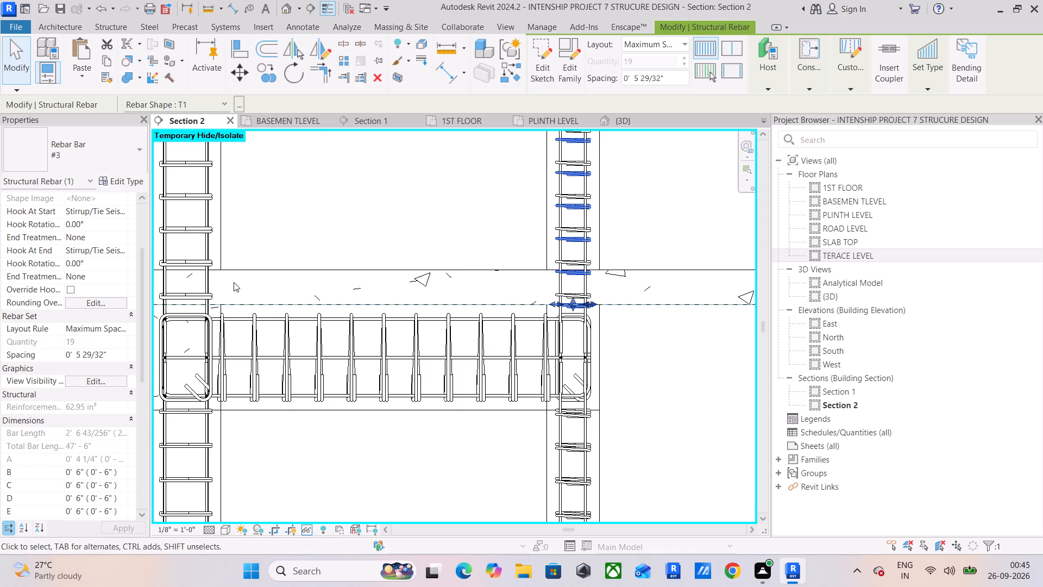
scroll(215, 264, "down", 7)
middle_click_drag(267, 313, 342, 357)
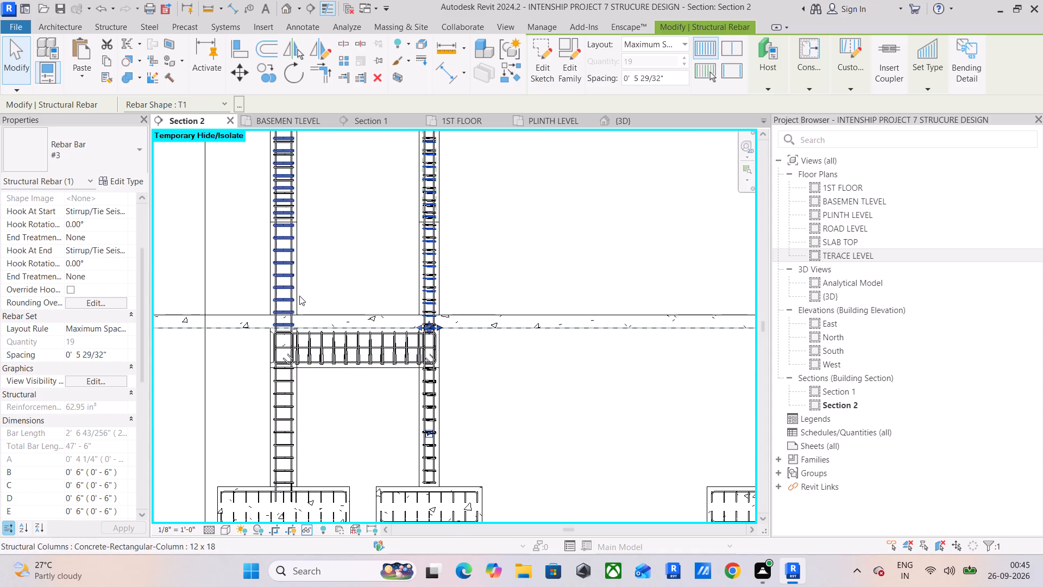
left_click(275, 217)
left_click_drag(280, 222, 284, 251)
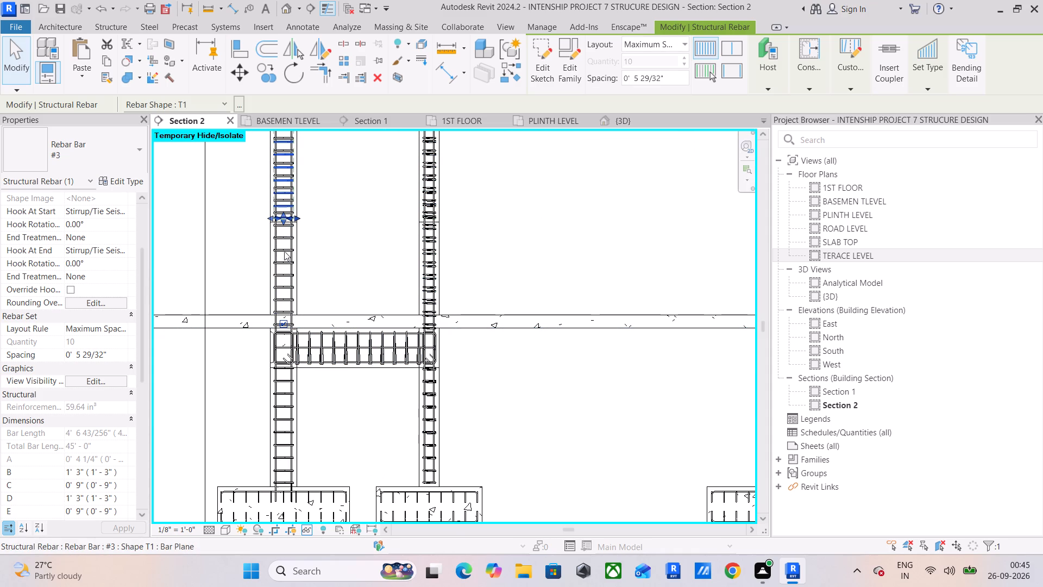
left_click_drag(284, 251, 290, 320)
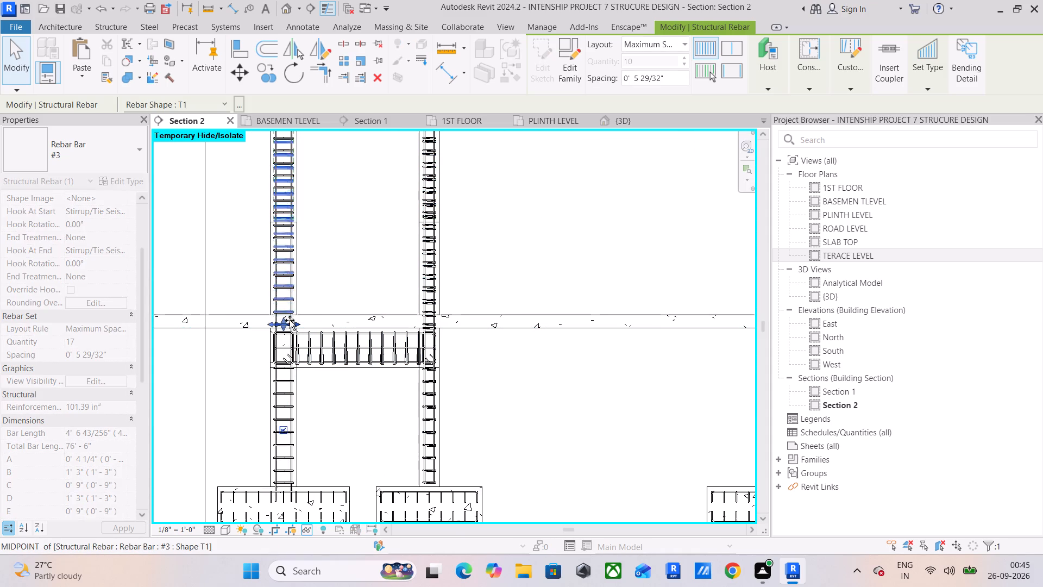
left_click_drag(290, 320, 290, 325)
middle_click_drag(244, 427, 230, 343)
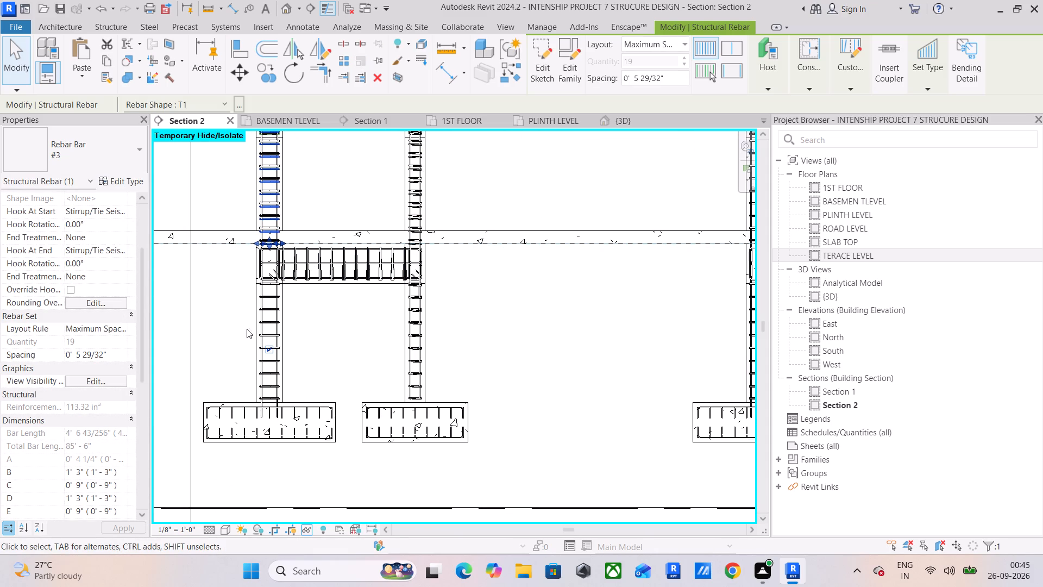
left_click(528, 300)
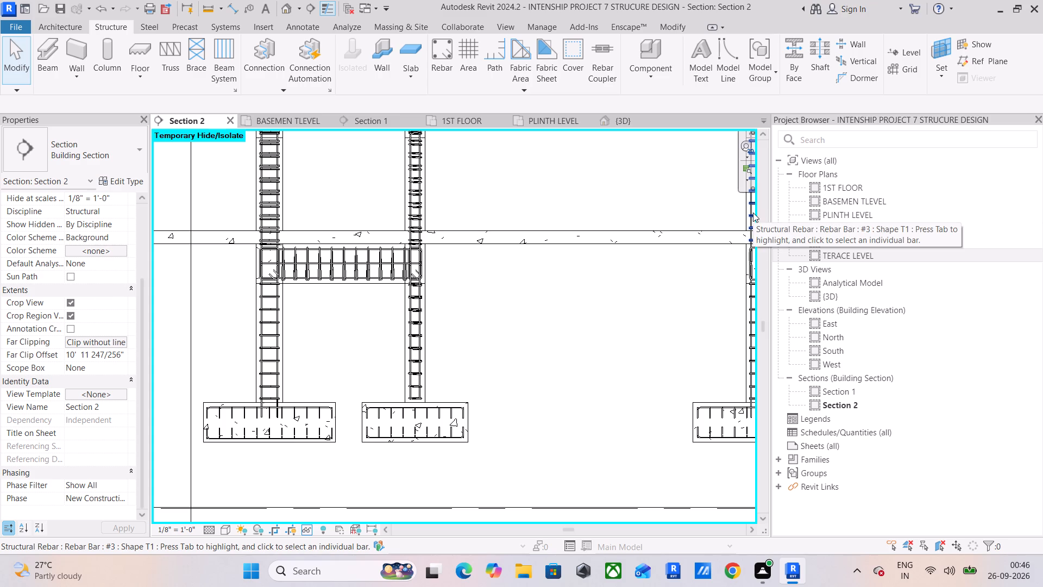
Extend the far single column's mid-height #3 tie set, below the plinth beam, down to the underside of the basement slab.
scroll(563, 259, "down", 3)
middle_click_drag(563, 260, 376, 271)
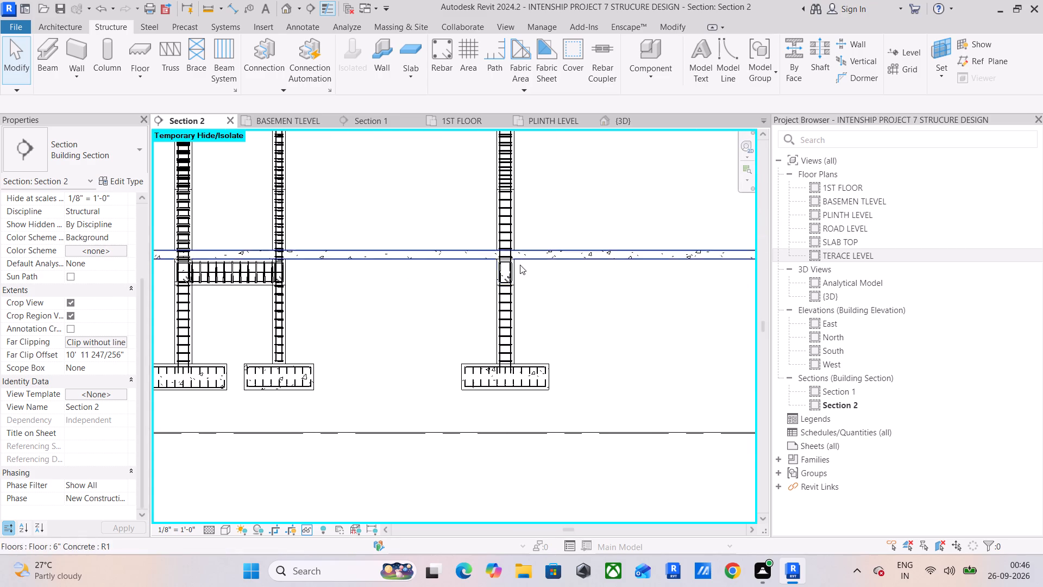
scroll(521, 262, "up", 9)
scroll(550, 250, "down", 6)
middle_click_drag(550, 267, 523, 398)
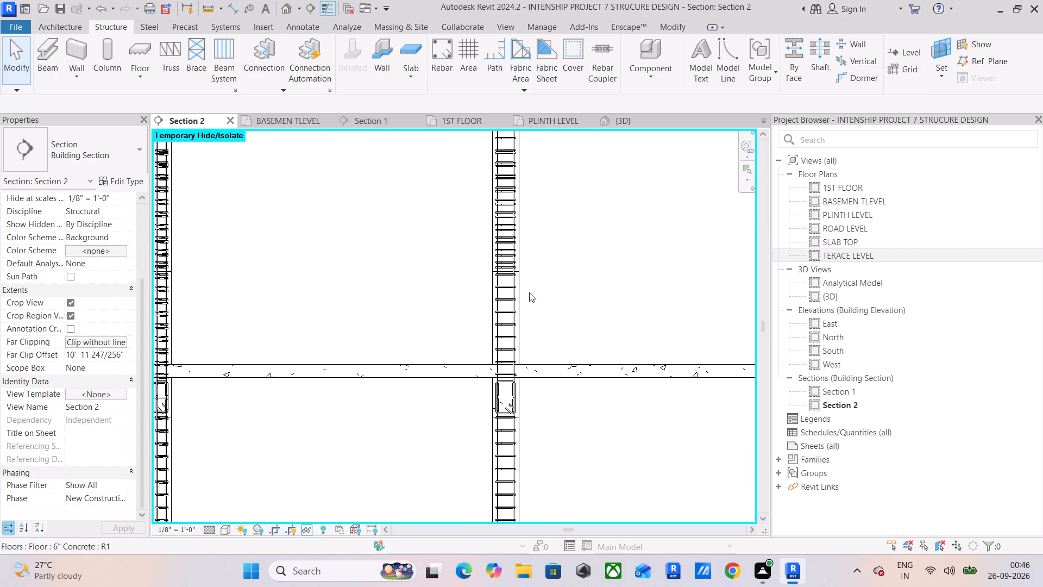
scroll(504, 266, "up", 3)
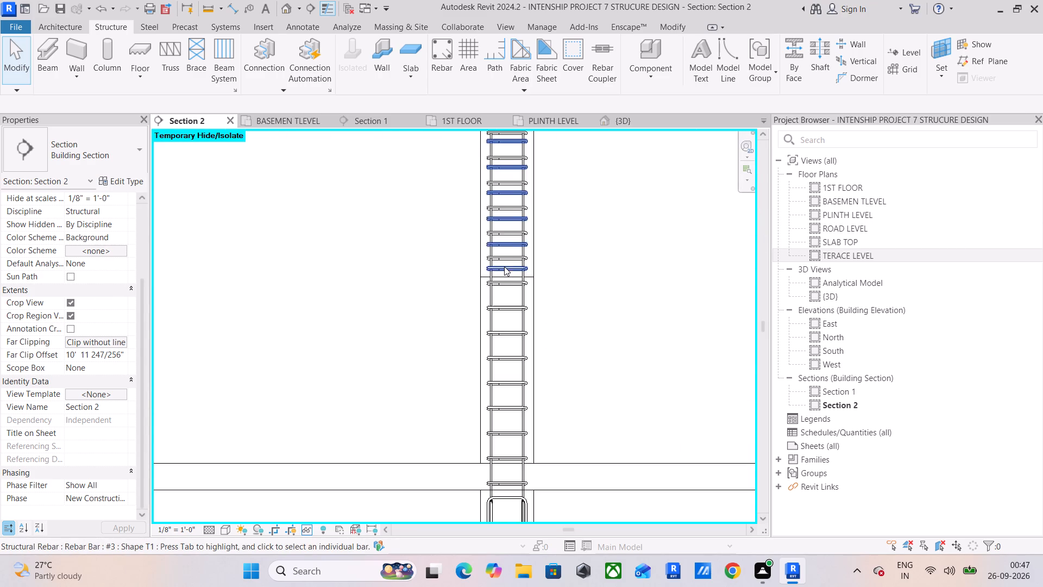
scroll(504, 266, "up", 6)
left_click(512, 249)
left_click(509, 268)
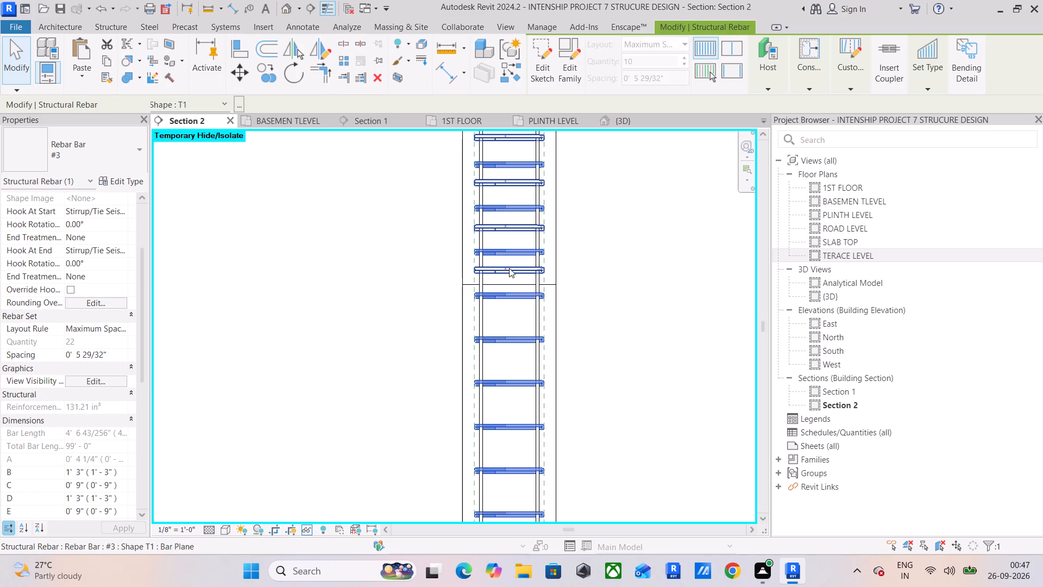
scroll(561, 276, "down", 5)
middle_click_drag(542, 296, 551, 254)
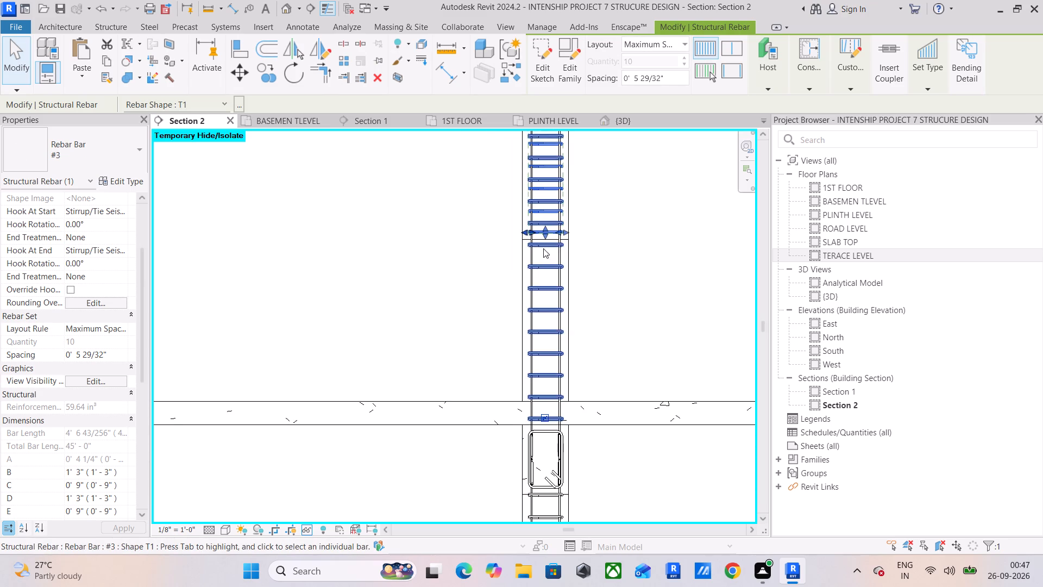
left_click_drag(545, 240, 552, 433)
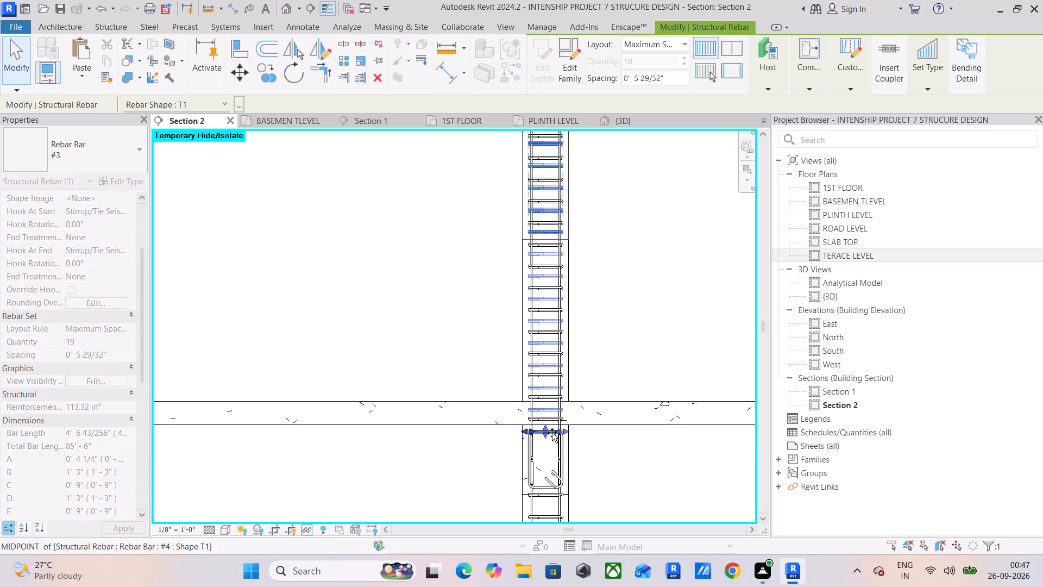
left_click_drag(552, 433, 552, 427)
Extend the upper end of the same #3 tie set up to the underside of the plinth beam.
scroll(613, 348, "down", 6)
middle_click_drag(610, 338, 385, 349)
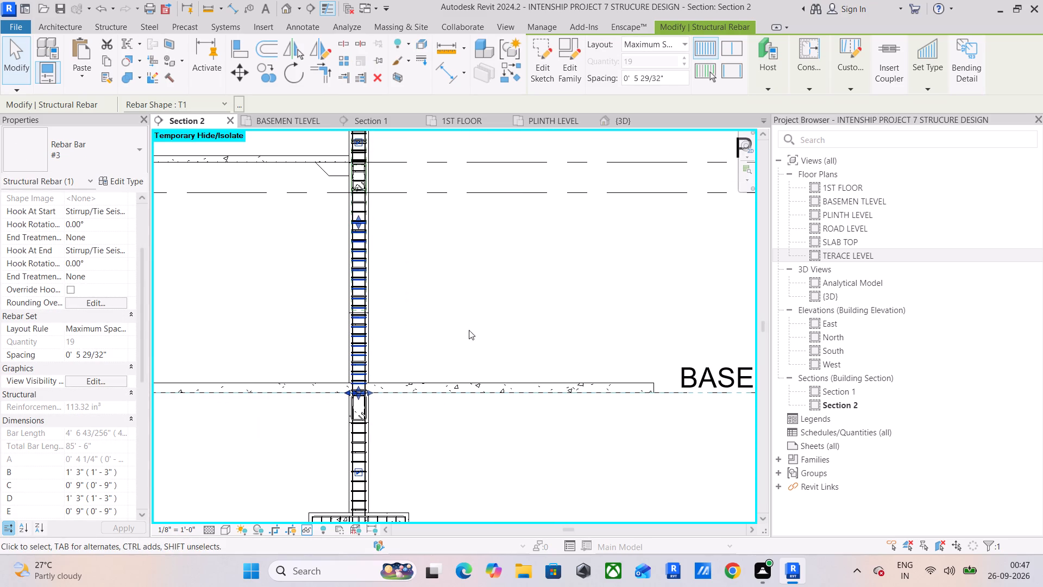
scroll(348, 206, "up", 5)
middle_click_drag(349, 240, 375, 401)
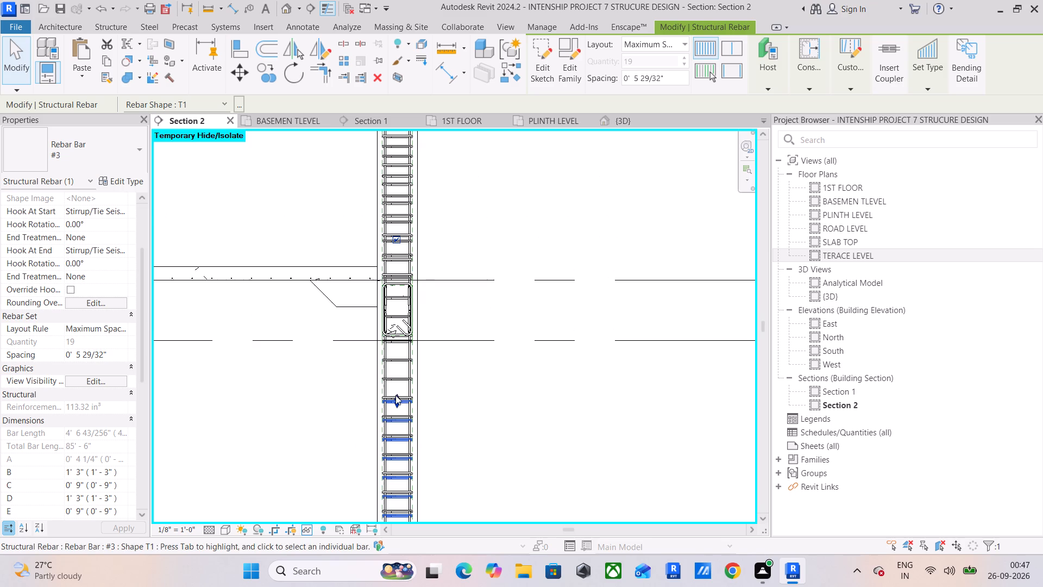
left_click_drag(395, 395, 392, 340)
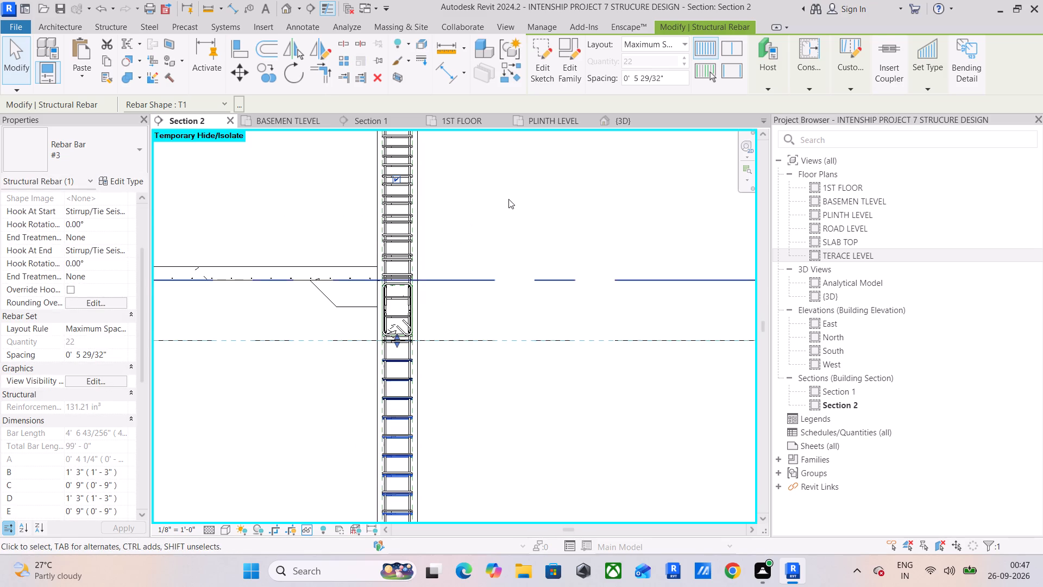
left_click(508, 199)
Examine the column tie spacing and extents around the 1st floor beam joints across the three columns.
scroll(506, 231, "down", 10)
middle_click_drag(506, 261, 516, 349)
scroll(505, 253, "up", 2)
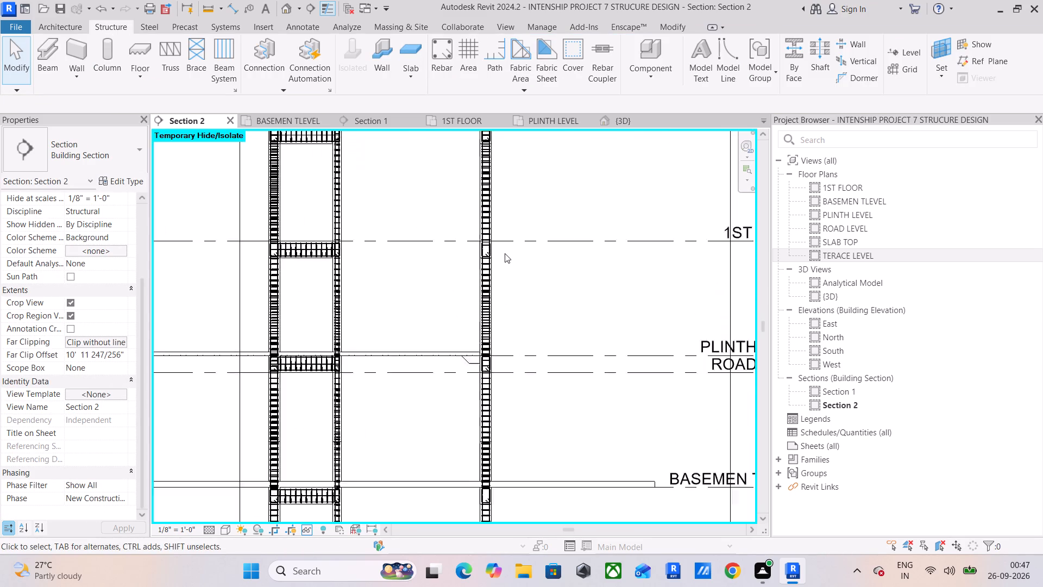
scroll(505, 253, "up", 7)
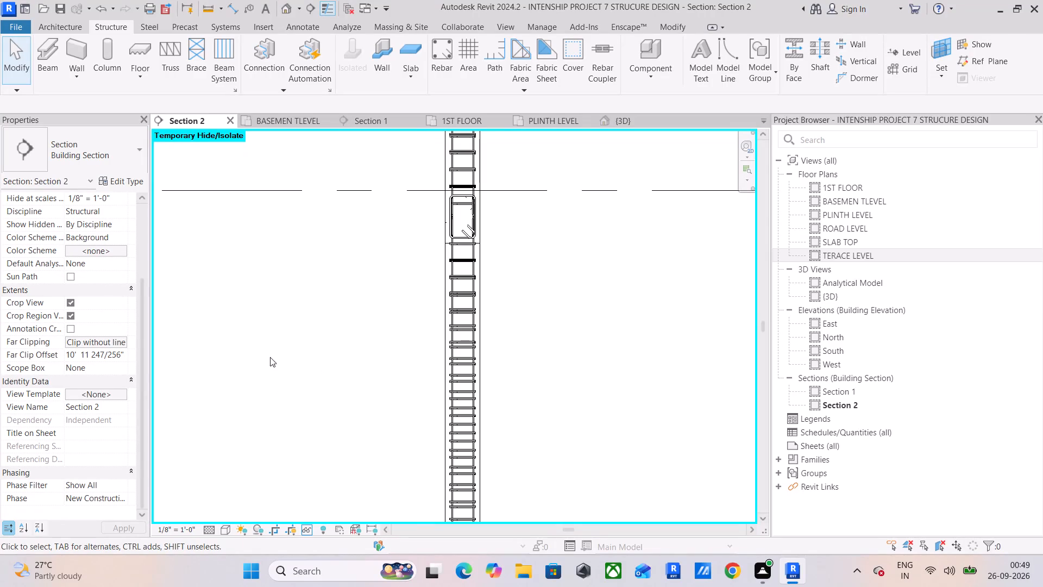
middle_click_drag(250, 321, 469, 370)
scroll(467, 363, "up", 1)
scroll(409, 340, "down", 4)
middle_click_drag(299, 257, 440, 304)
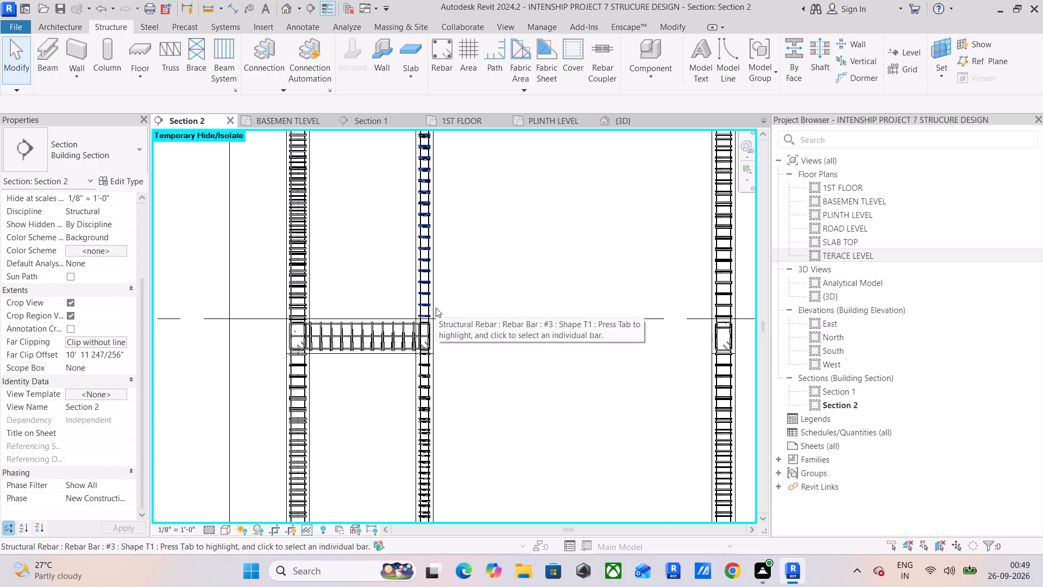
scroll(507, 300, "down", 1)
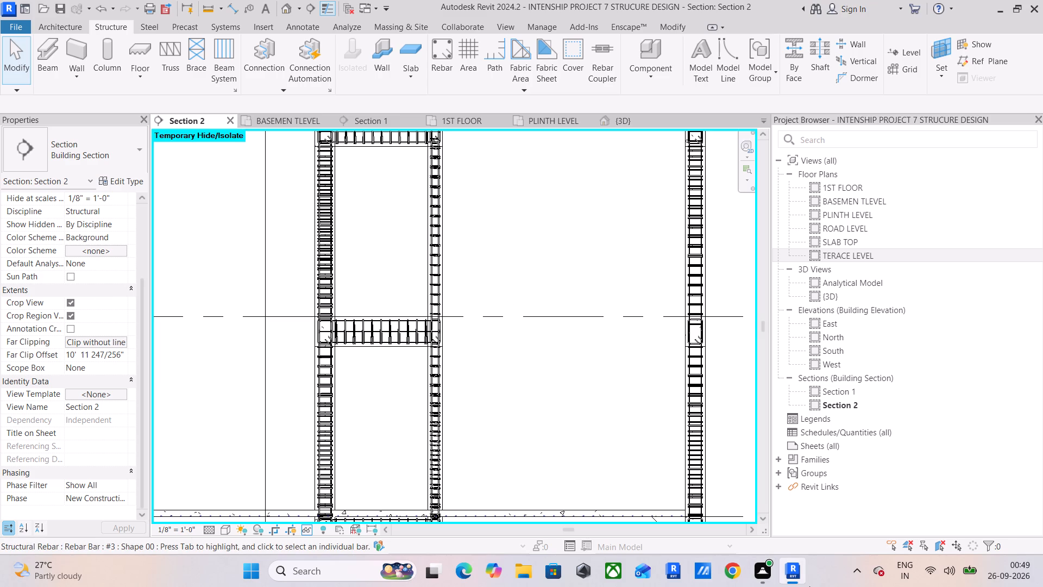
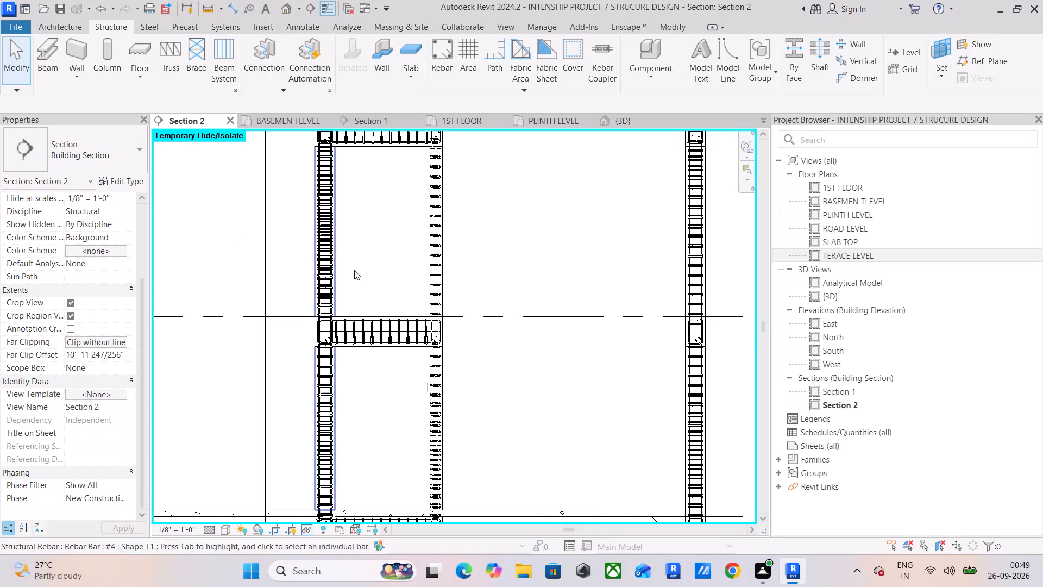
Examine the column ties between the upper beam joints and the column tops across the three columns in Section 2.
scroll(311, 220, "up", 1)
middle_click_drag(312, 229, 328, 334)
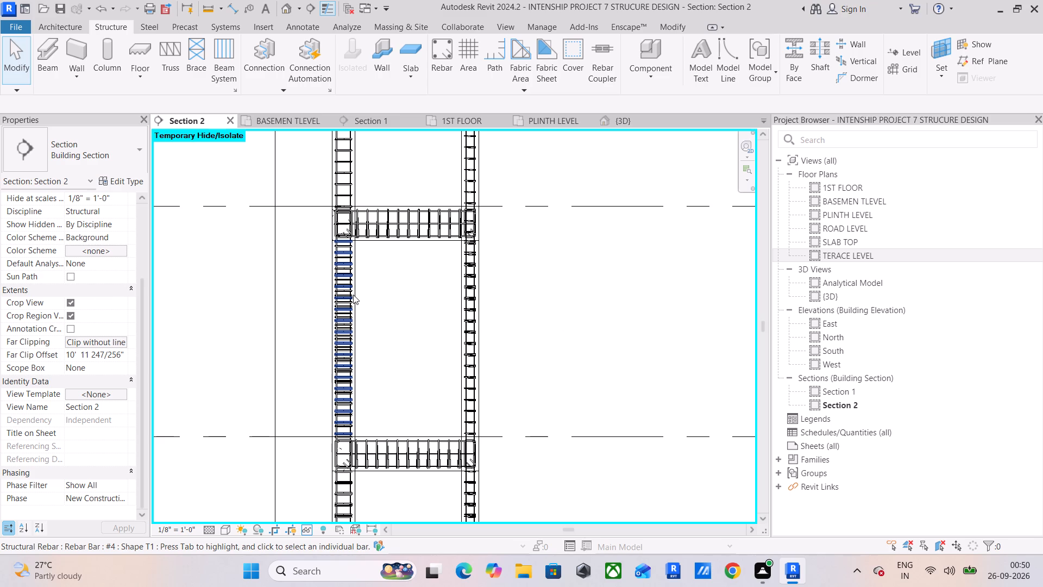
scroll(414, 357, "down", 2)
middle_click_drag(414, 348, 387, 444)
middle_click_drag(372, 320, 363, 372)
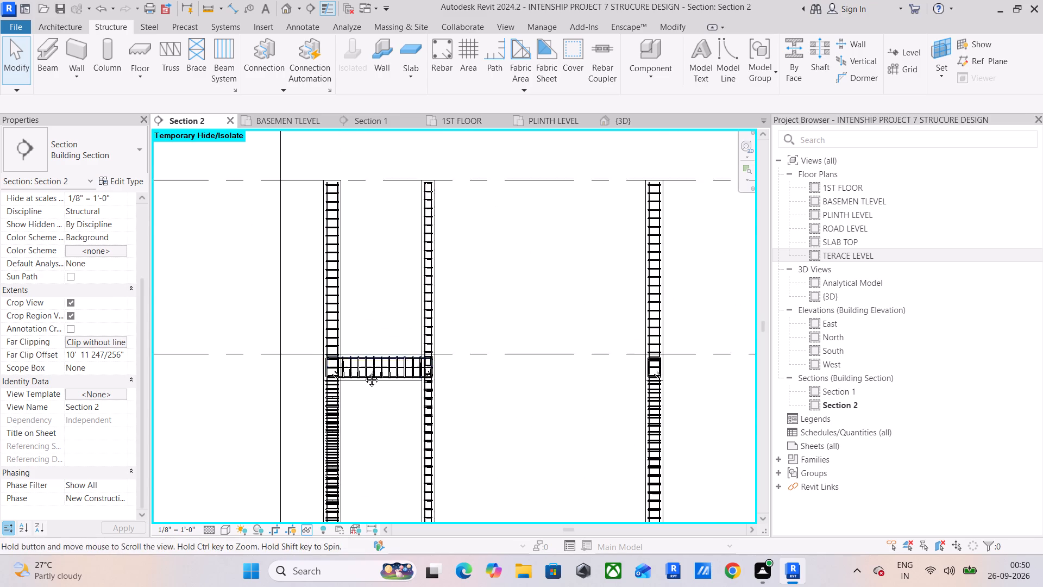
middle_click_drag(363, 372, 363, 381)
scroll(356, 371, "up", 3)
middle_click_drag(356, 371, 356, 353)
middle_click_drag(351, 359, 385, 260)
scroll(382, 291, "down", 4)
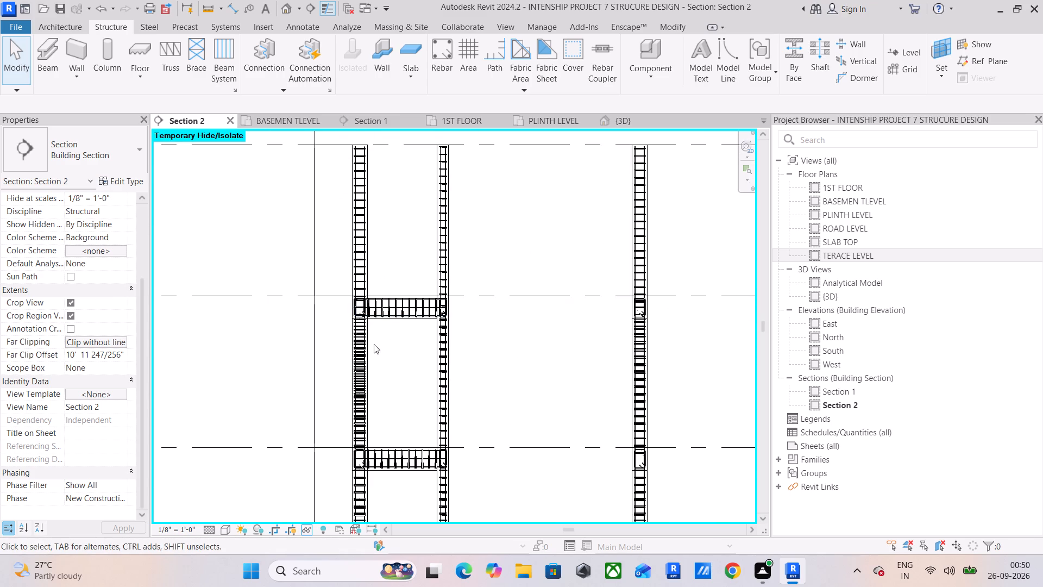
scroll(348, 324, "up", 5)
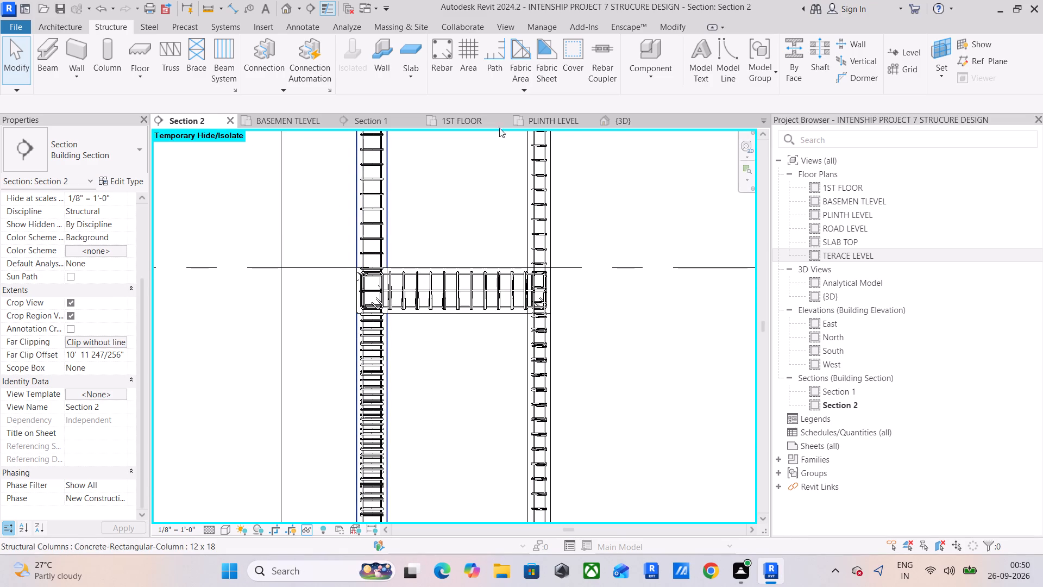
In the 3D view, delete the #3 tie set from the front corner column at the end of the edge beam.
left_click(611, 125)
scroll(446, 212, "down", 4)
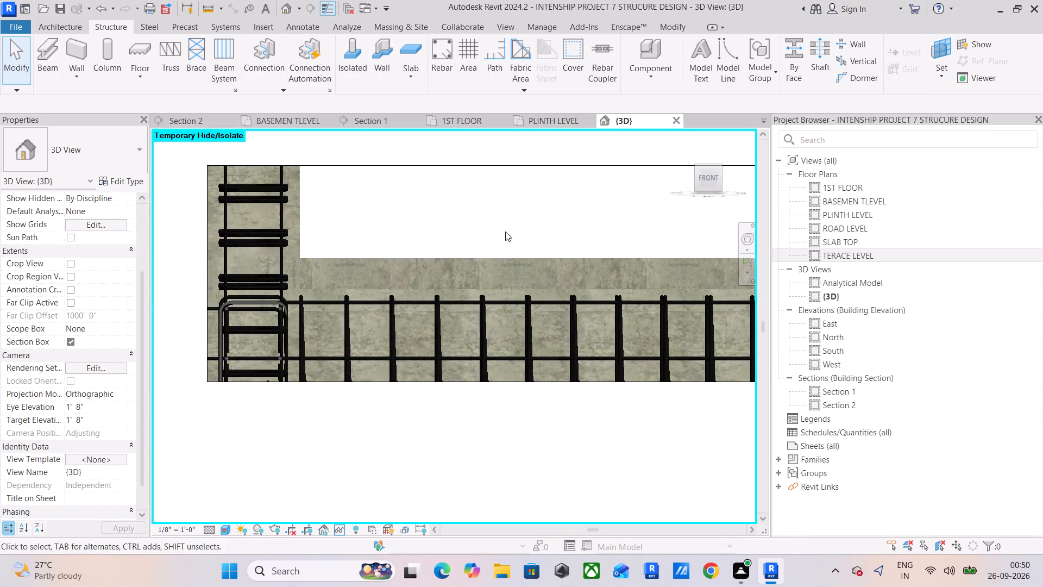
left_click(256, 247)
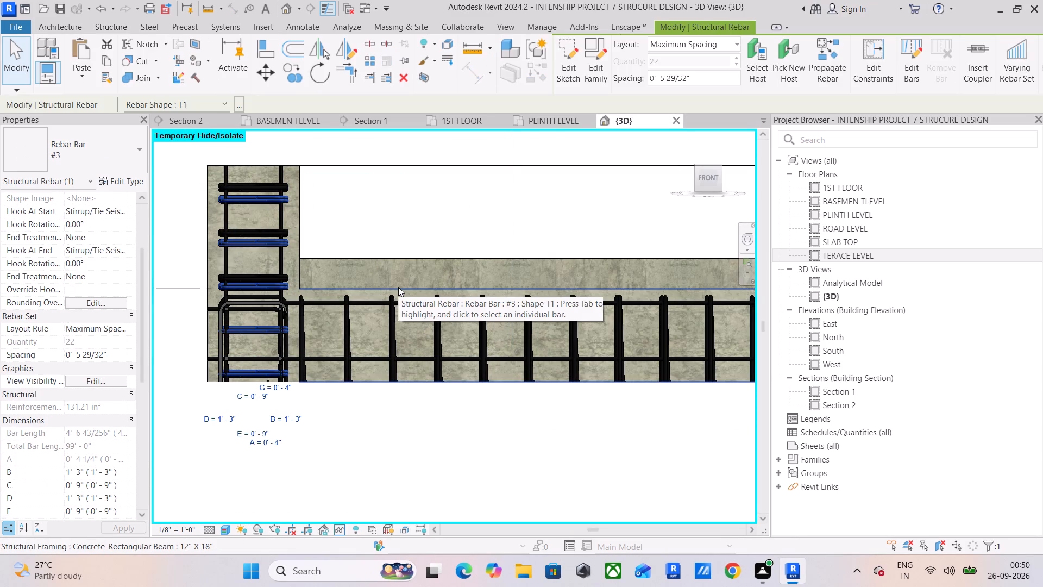
left_click_drag(706, 178, 707, 178)
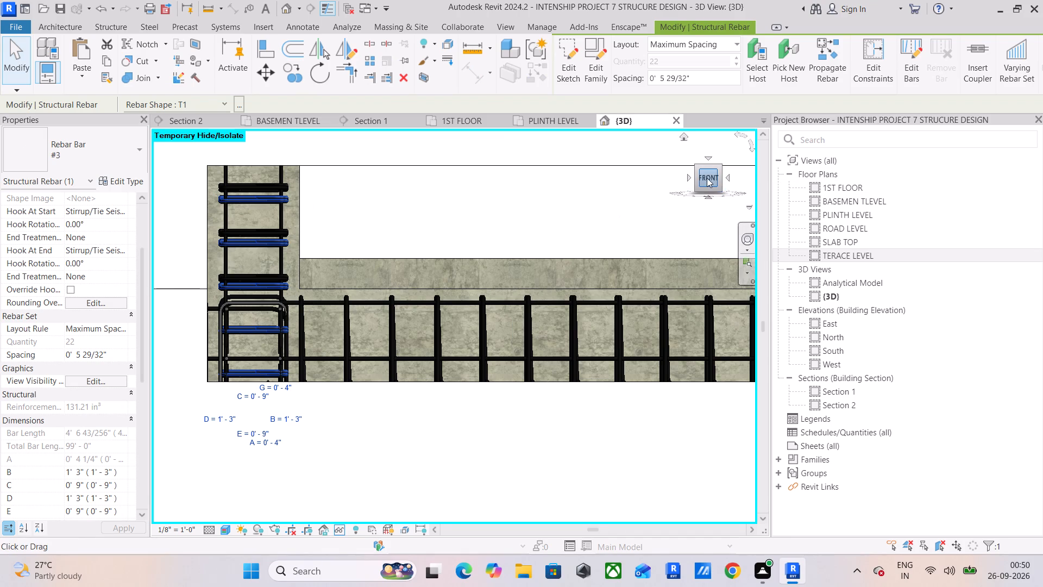
left_click_drag(707, 178, 727, 190)
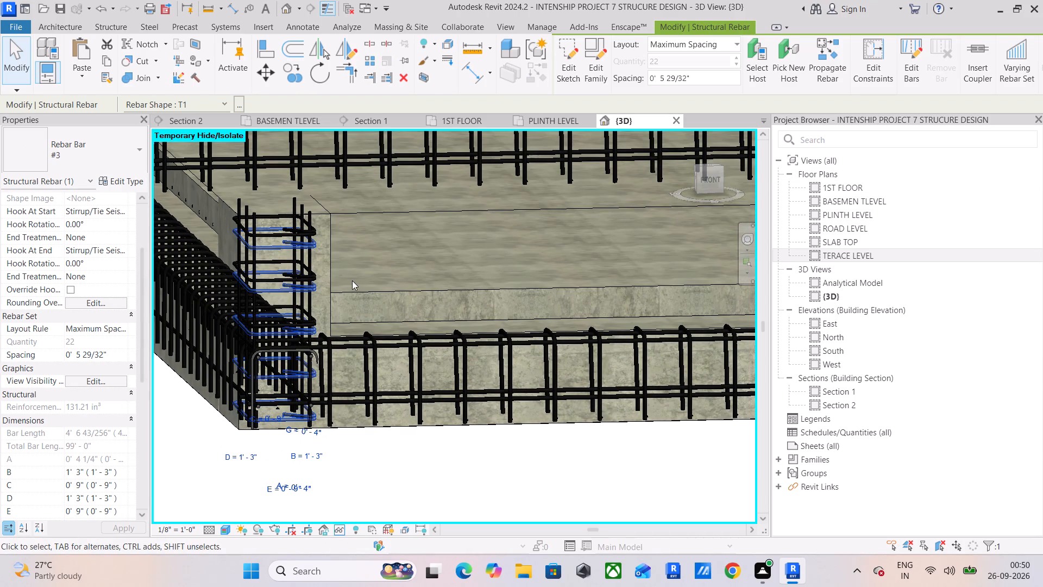
key("Delete")
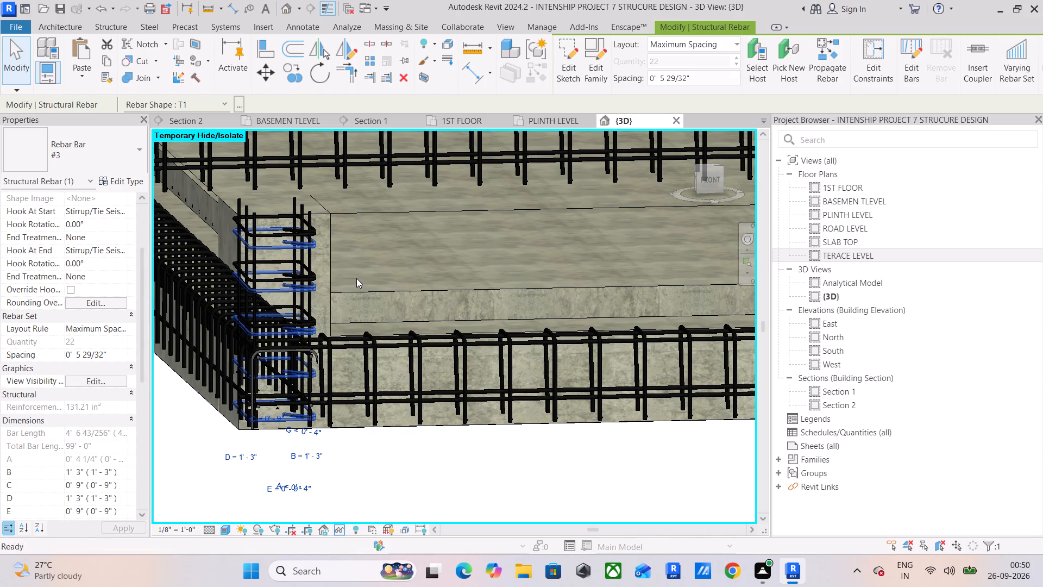
Delete the #3 tie set from the next column back along the same side edge beam.
scroll(356, 278, "down", 4)
middle_click_drag(271, 285, 359, 334)
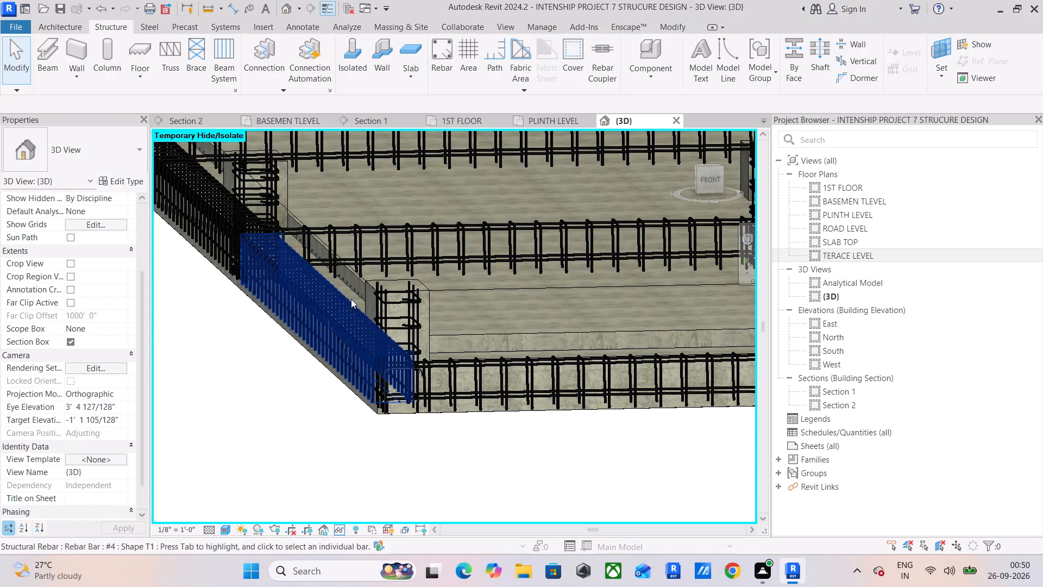
middle_click_drag(268, 189, 267, 242)
scroll(255, 235, "up", 4)
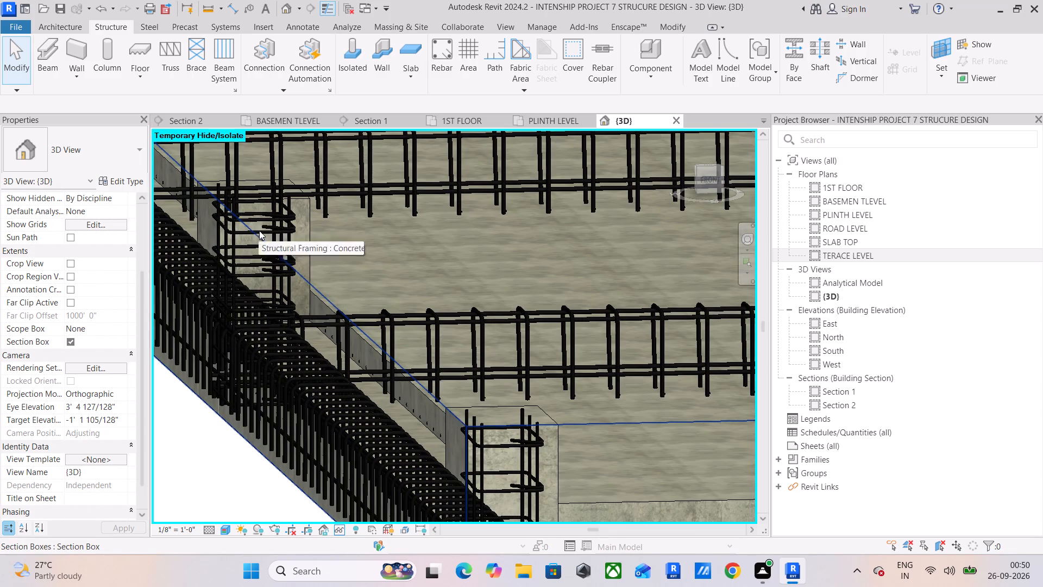
left_click(260, 230)
left_click(266, 229)
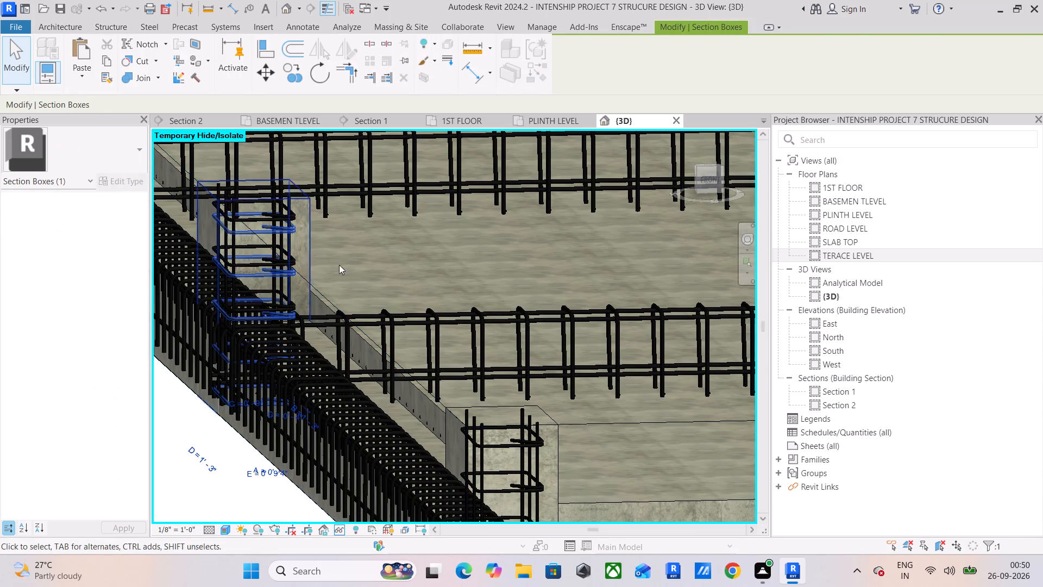
scroll(369, 272, "down", 3)
key("Delete")
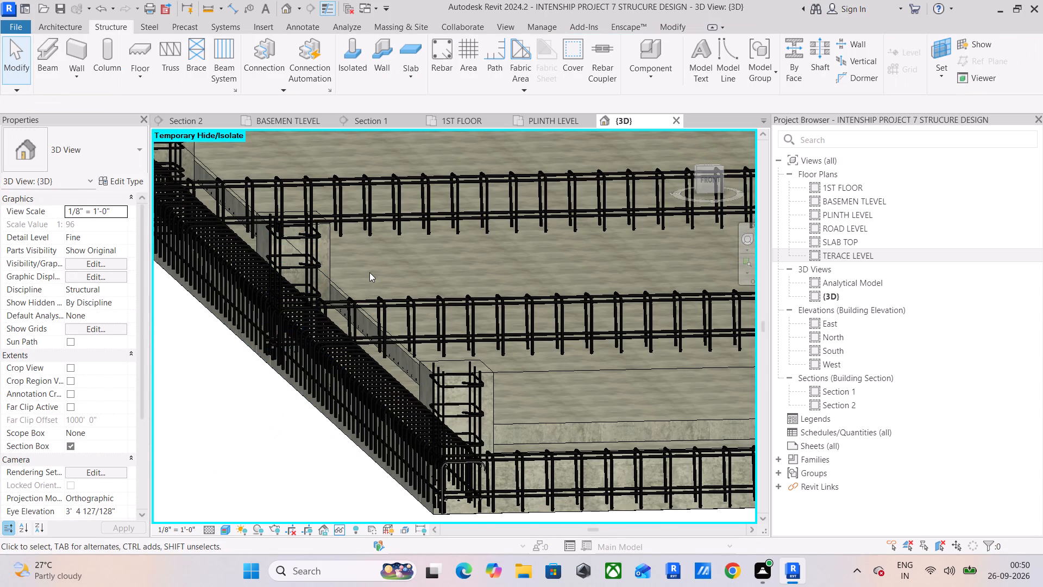
Delete the #3 tie sets from the following two columns along the side edge beam, ending at the rear corner column.
middle_click_drag(278, 268, 353, 404)
scroll(242, 286, "up", 4)
left_click(242, 285)
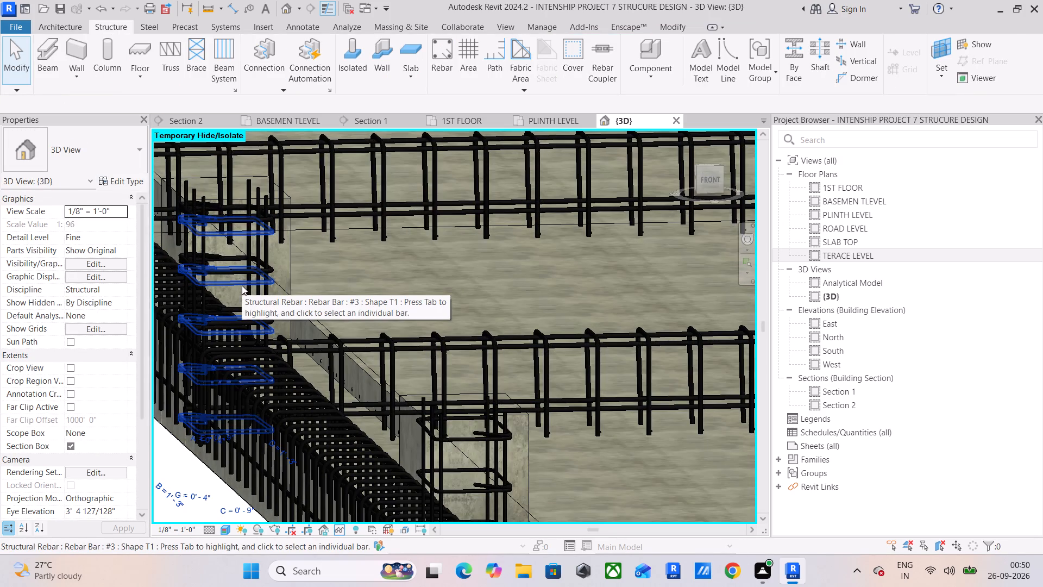
key("Delete")
middle_click_drag(239, 285, 310, 359)
scroll(264, 286, "down", 3)
middle_click_drag(274, 307, 414, 373)
scroll(267, 274, "up", 3)
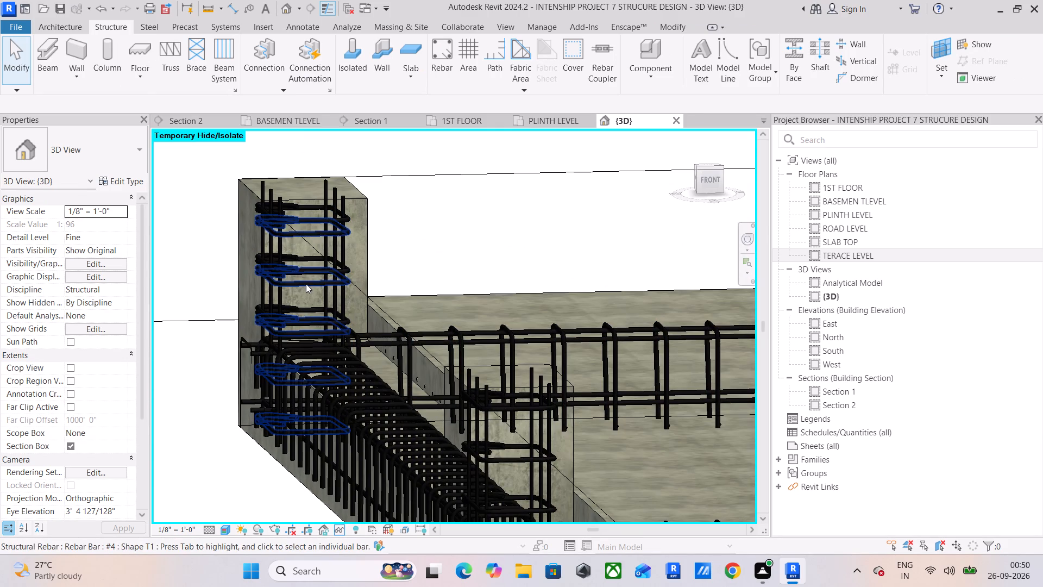
left_click(306, 284)
key("Delete")
Delete the #3 tie set from the rear-edge column where the short interior cross beam starts.
scroll(313, 301, "down", 4)
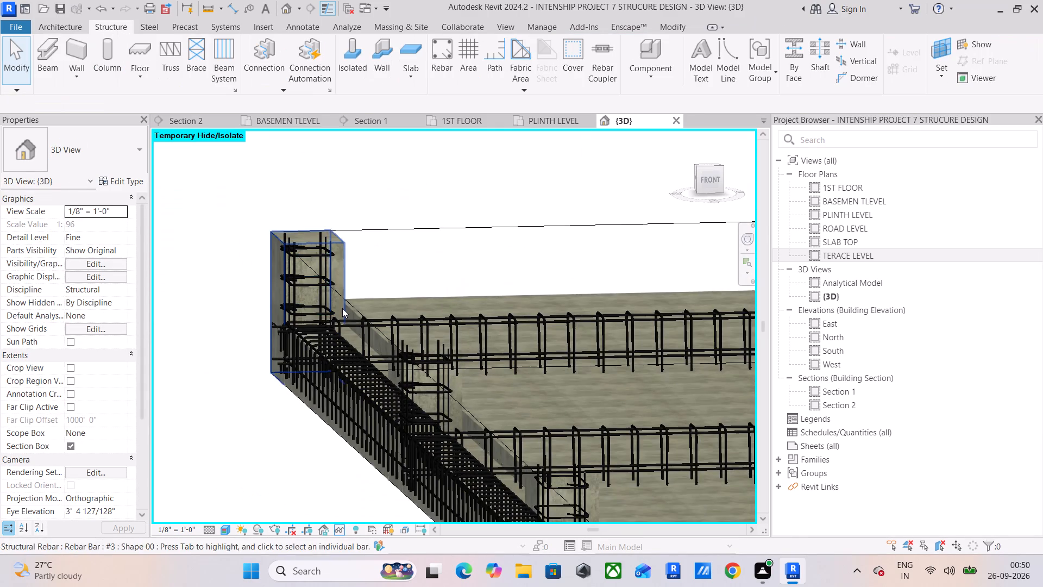
middle_click_drag(344, 309, 225, 267)
scroll(396, 311, "down", 4)
middle_click_drag(409, 312, 204, 349)
scroll(658, 282, "up", 4)
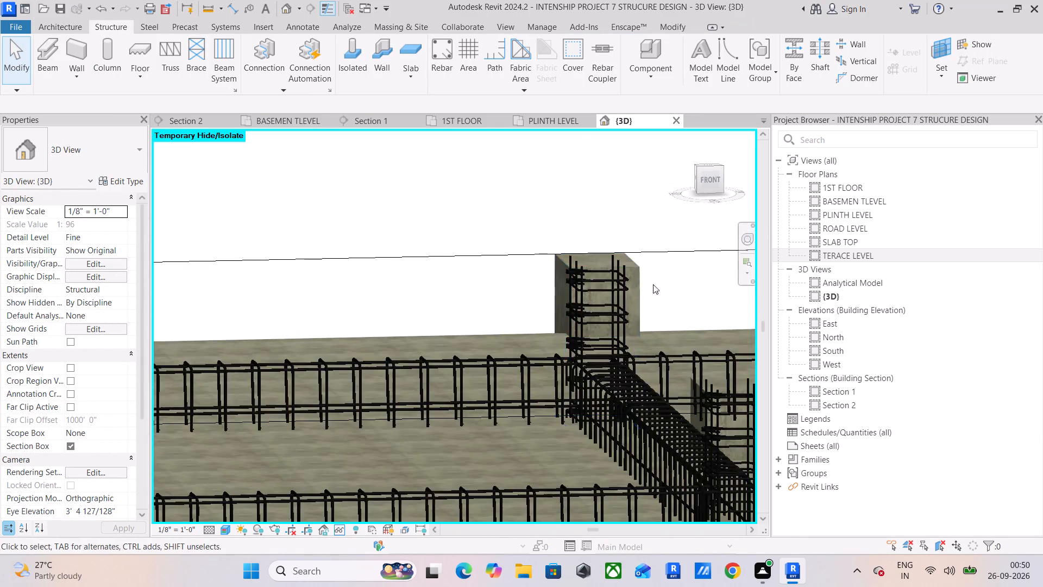
scroll(653, 284, "up", 5)
left_click(598, 328)
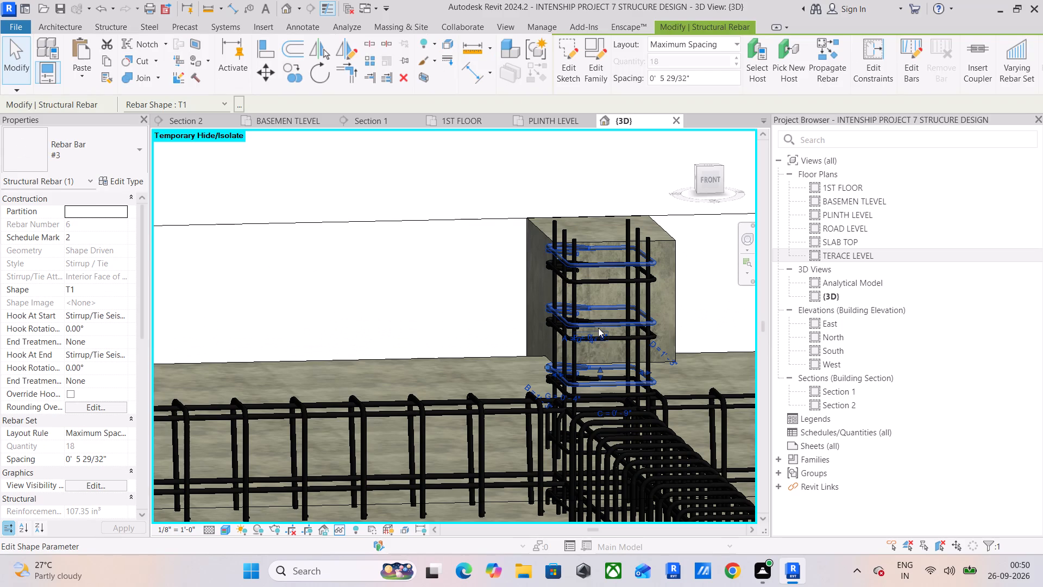
key("Delete")
Delete the #3 tie set from the interior column beside the front end of the short cross beam.
scroll(598, 324, "down", 5)
middle_click_drag(600, 332, 388, 215)
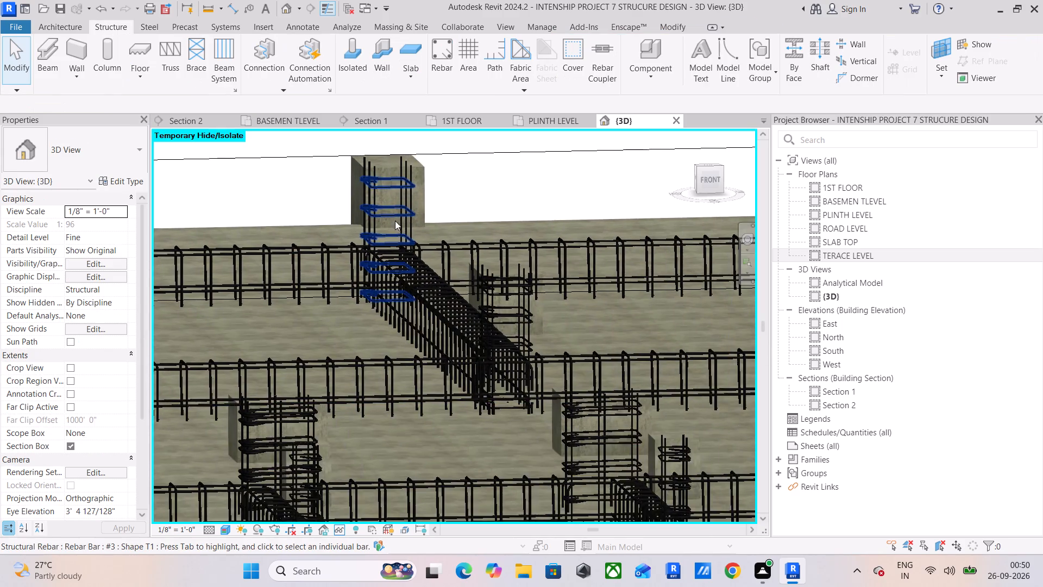
scroll(502, 308, "up", 4)
left_click(512, 319)
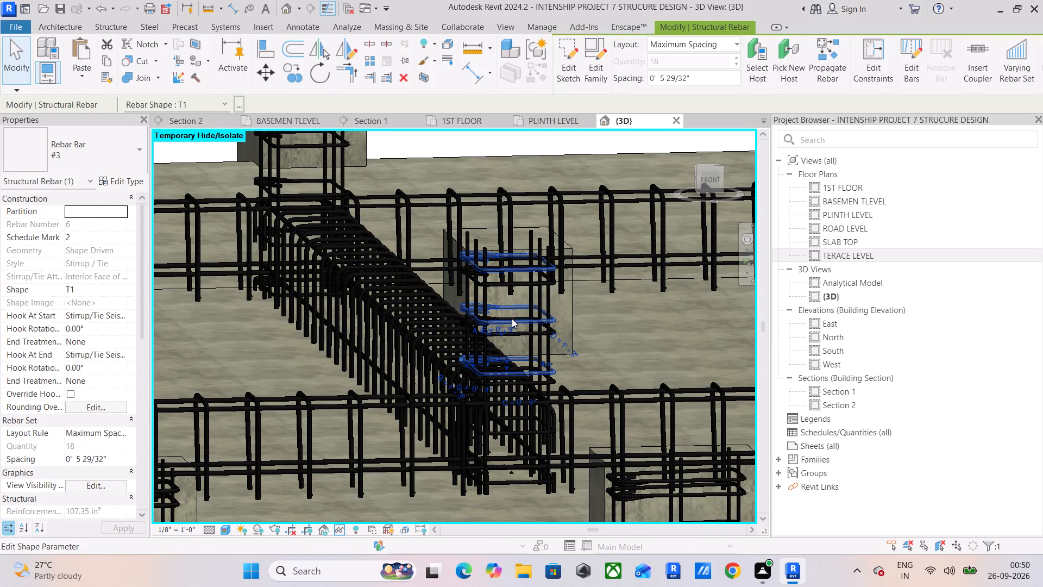
key("Delete")
Delete the overlapping extra tie sets from the wide interior column in front and the small column beside it.
middle_click_drag(510, 322, 369, 239)
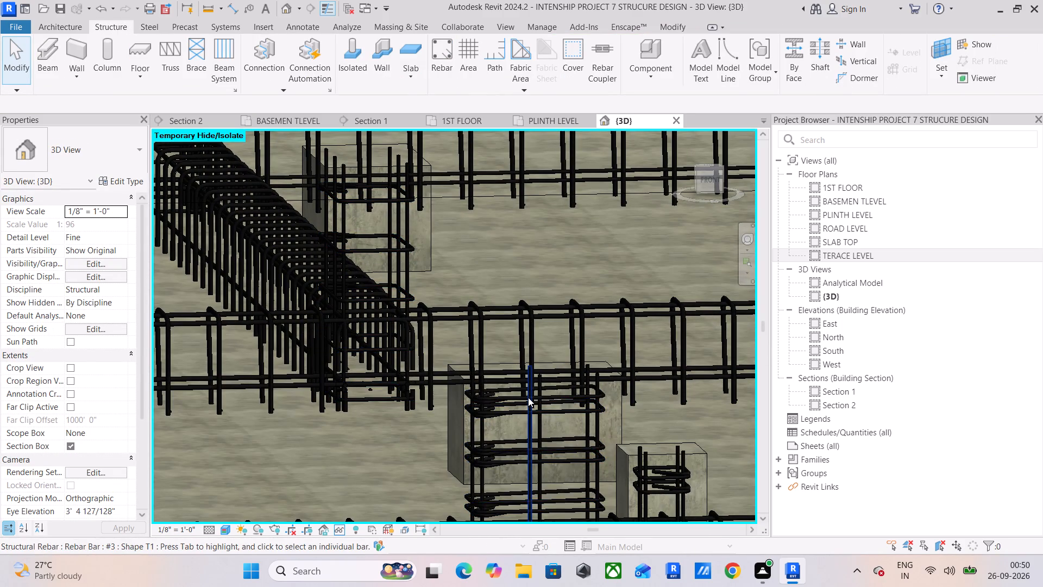
left_click(528, 397)
key("Delete")
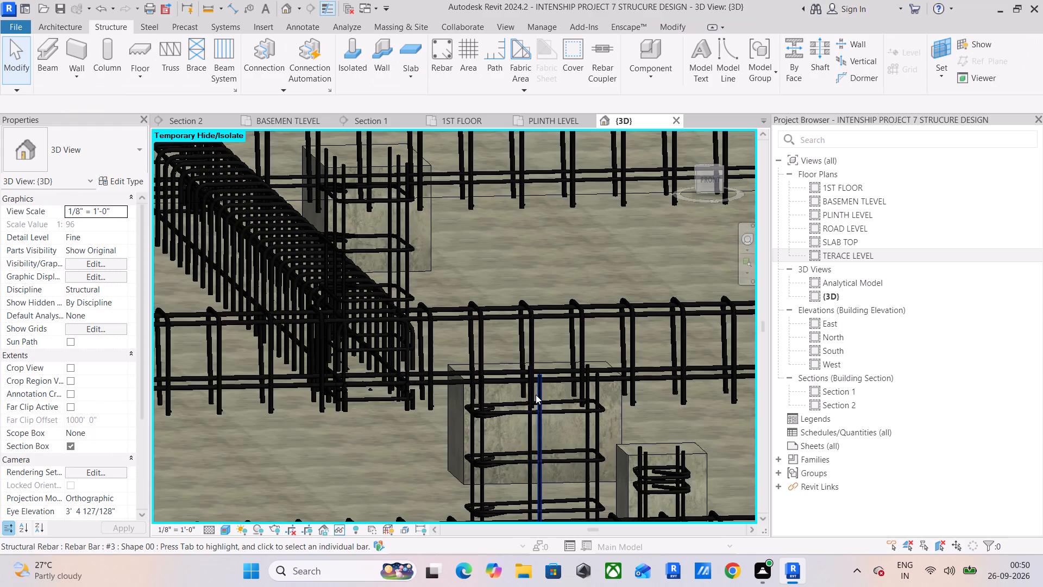
middle_click_drag(541, 387, 363, 251)
scroll(444, 335, "up", 3)
left_click(511, 339)
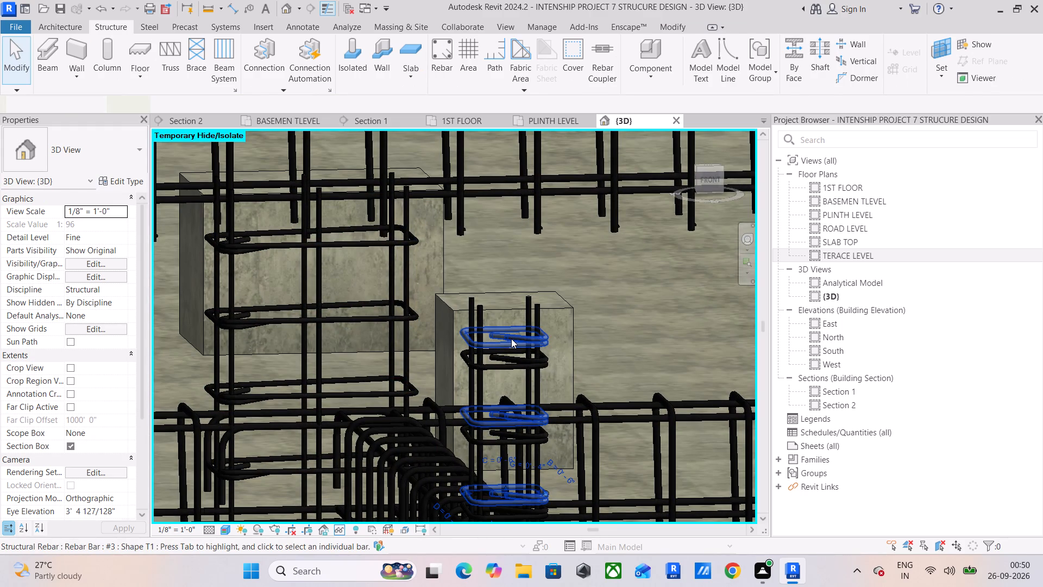
key("Delete")
Delete the #3 tie set from the front-edge column standing between the two short interior beams.
scroll(511, 339, "down", 4)
middle_click_drag(519, 329, 414, 225)
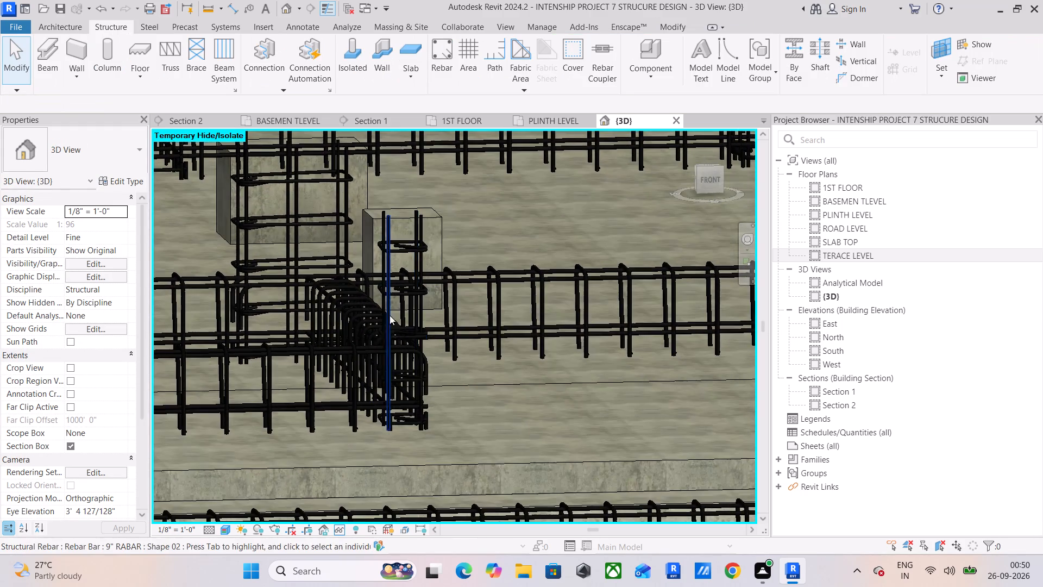
scroll(397, 330, "down", 3)
middle_click_drag(403, 327, 327, 242)
scroll(339, 262, "down", 4)
middle_click_drag(365, 296, 545, 335)
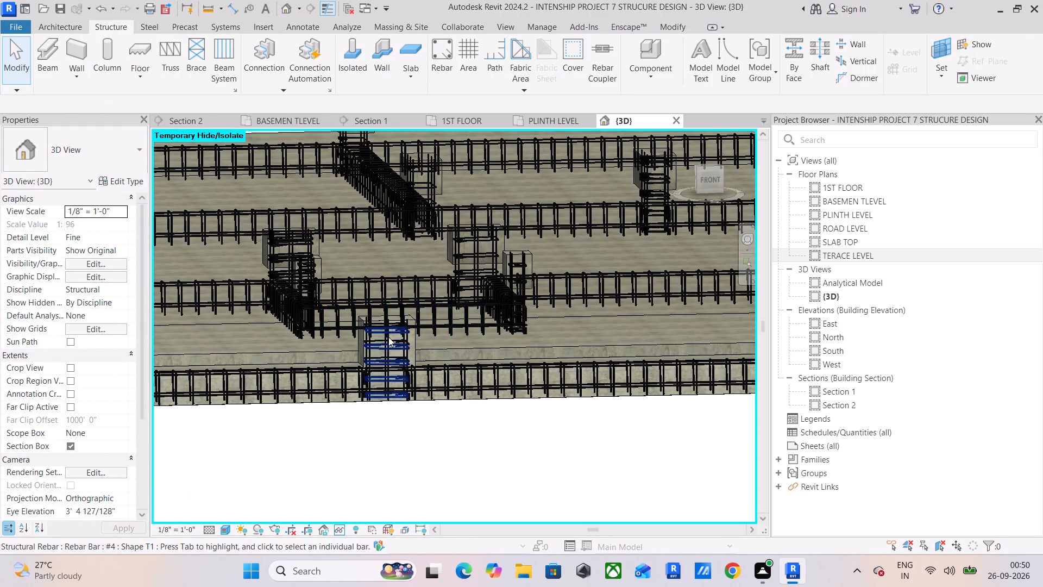
scroll(377, 344, "up", 6)
left_click(393, 348)
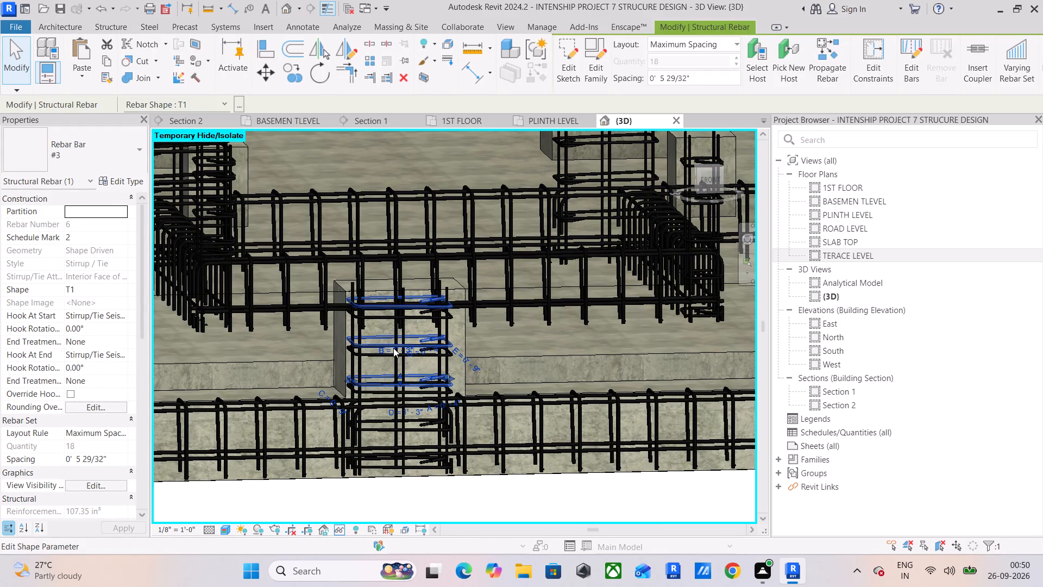
key("Delete")
Delete the overlapping extra tie set from the other wide interior column, behind the front-edge column.
middle_click_drag(274, 282, 455, 446)
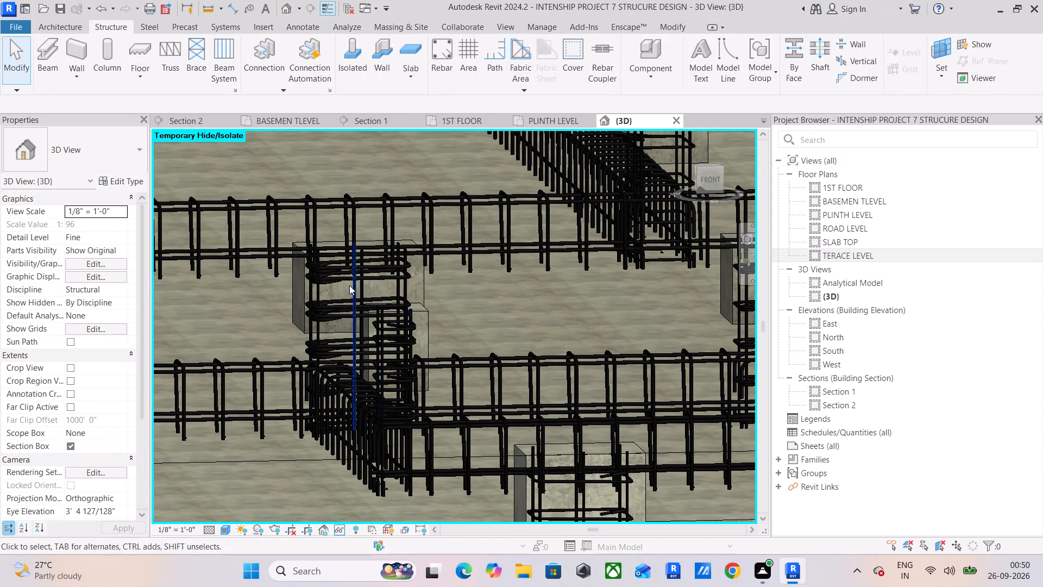
left_click(352, 283)
key("Delete")
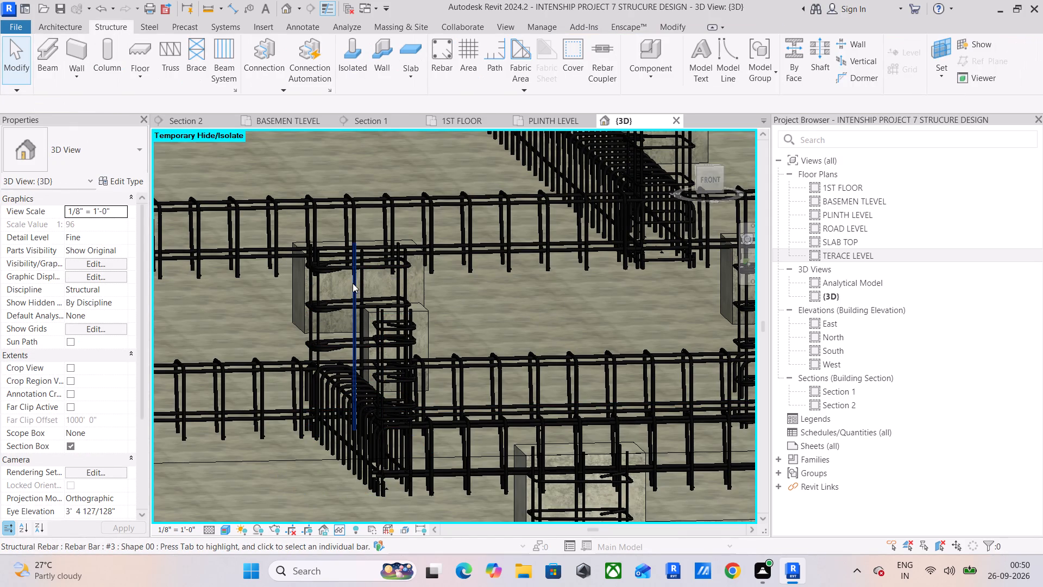
Delete the overlapping extra tie set from the isolated interior column between the two rear longitudinal beams.
scroll(361, 293, "down", 5)
middle_click_drag(375, 314, 201, 341)
middle_click_drag(339, 327, 211, 336)
scroll(495, 242, "up", 2)
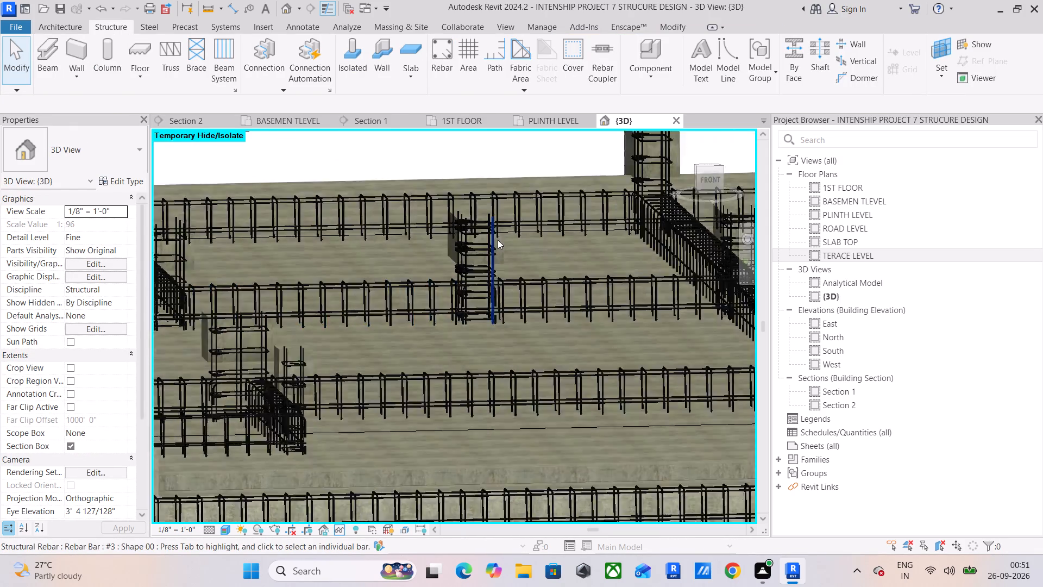
scroll(498, 240, "up", 7)
left_click(464, 253)
key("Delete")
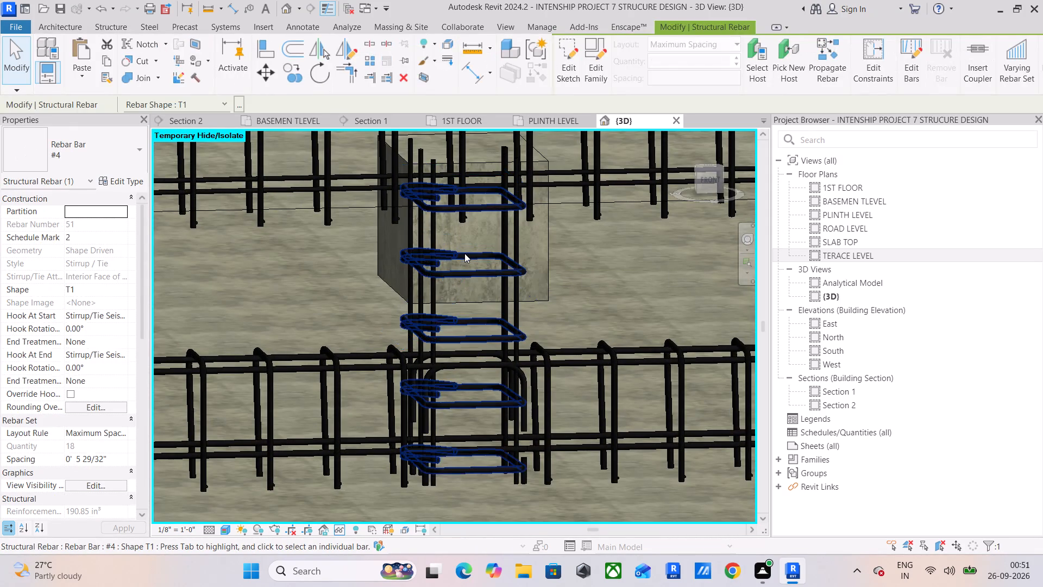
Delete the overlapping extra tie sets from the two interior columns along the long cross beam running from the rear edge.
scroll(464, 253, "down", 6)
middle_click_drag(463, 255, 276, 374)
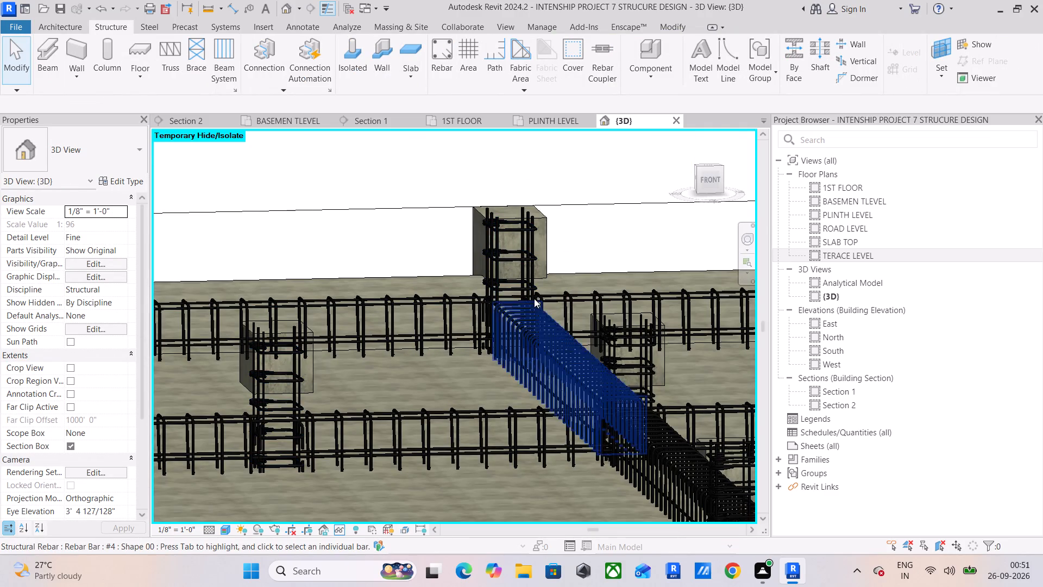
scroll(534, 298, "down", 3)
middle_click_drag(534, 298, 374, 200)
scroll(444, 228, "up", 3)
left_click(441, 228)
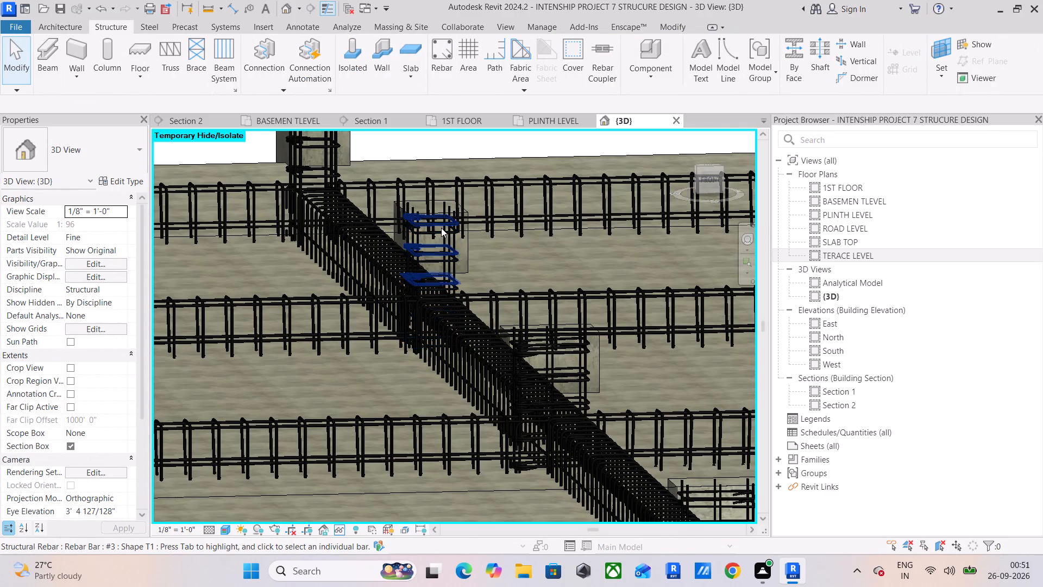
key("Delete")
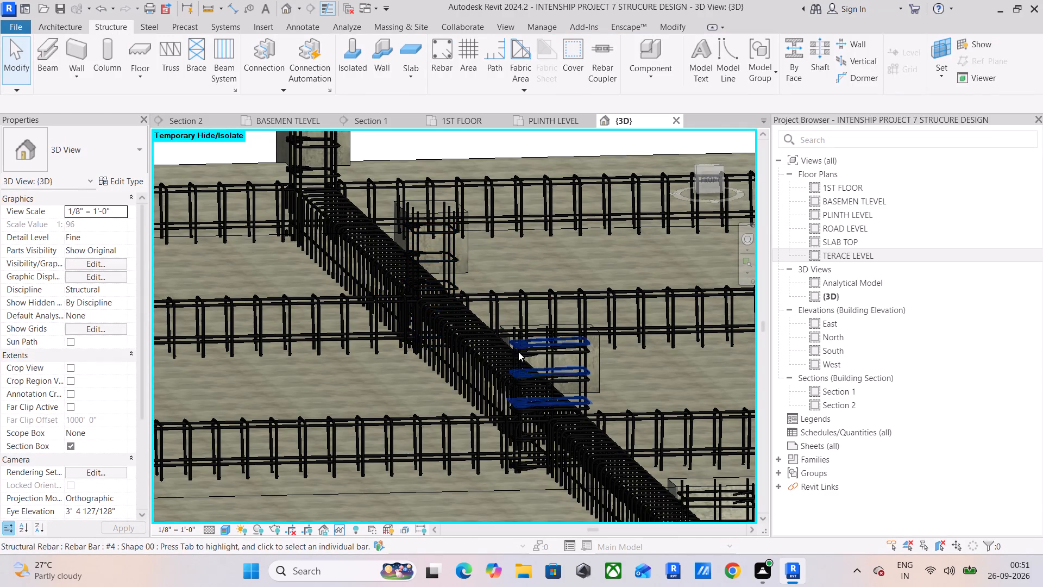
left_click(542, 355)
key("Delete")
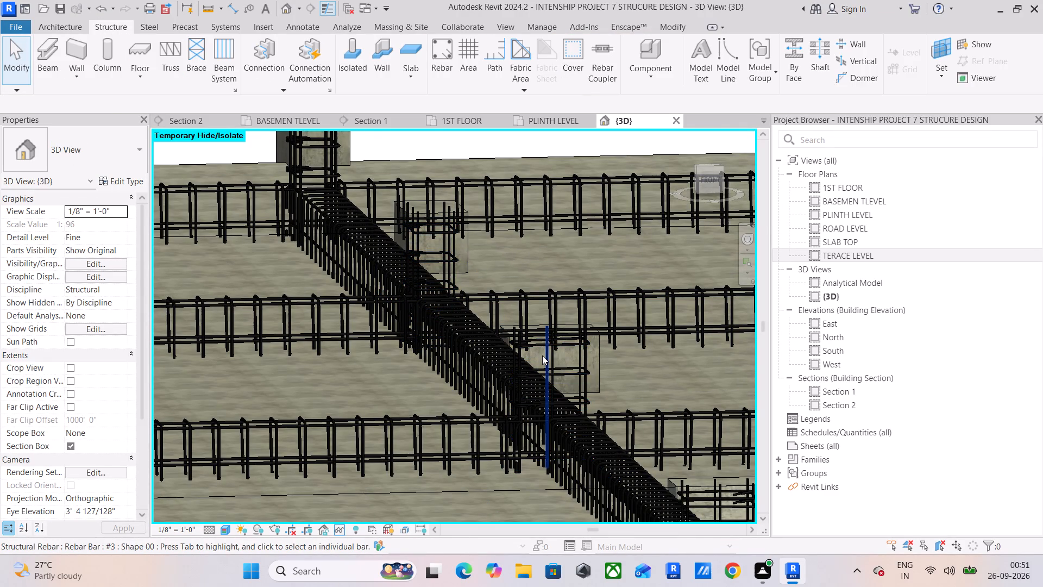
Delete the overlapping #3 tie set from the front-edge column at the end of the long cross beam.
scroll(542, 359, "down", 2)
middle_click_drag(544, 359, 377, 182)
scroll(488, 280, "up", 4)
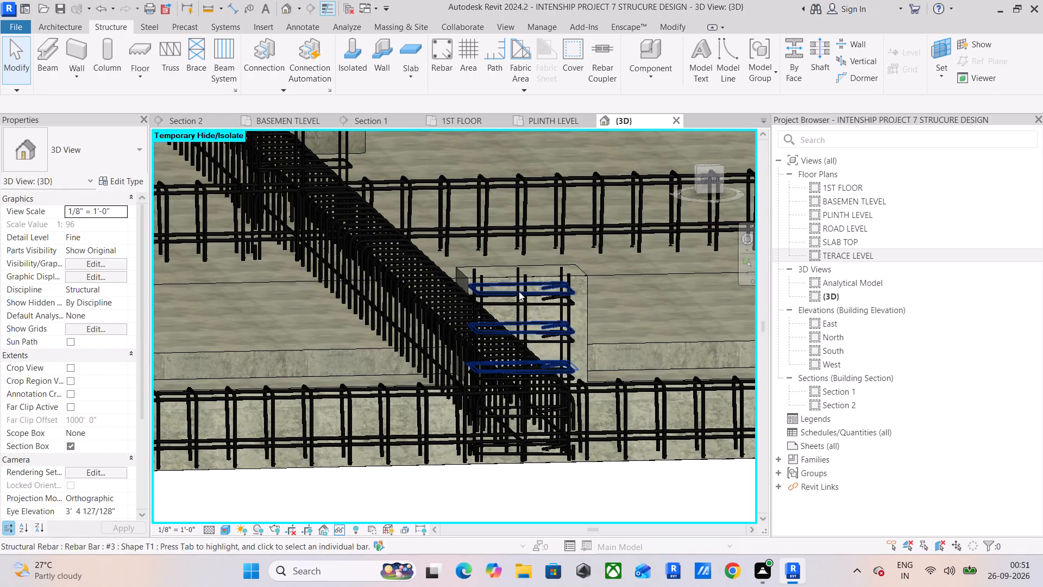
left_click(519, 291)
key("Delete")
Delete the overlapping extra tie sets from the front corner column and the column behind it along the outer side beam.
scroll(518, 292, "down", 6)
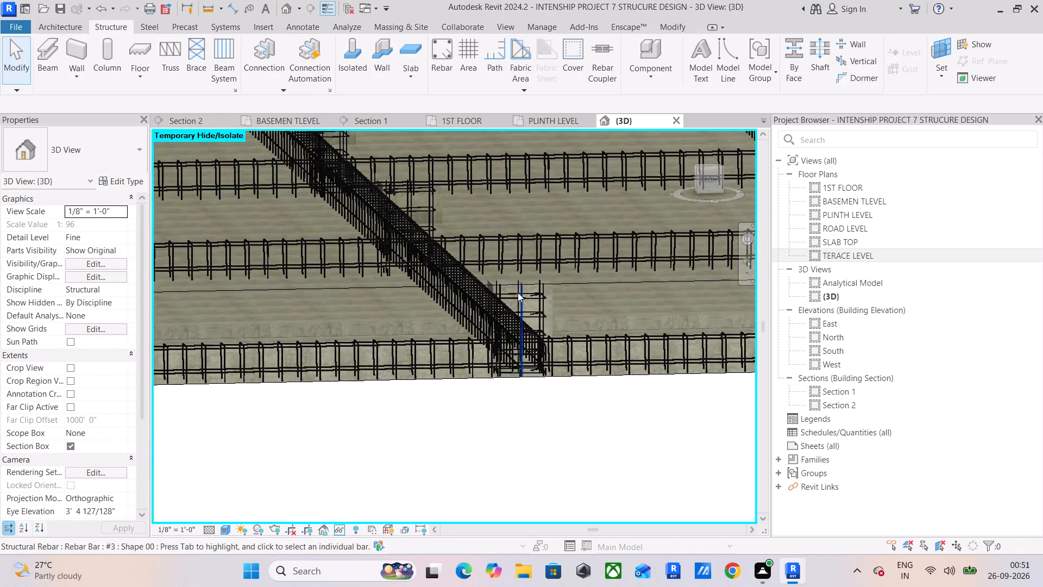
middle_click_drag(562, 298, 179, 390)
scroll(499, 371, "up", 6)
left_click(615, 387)
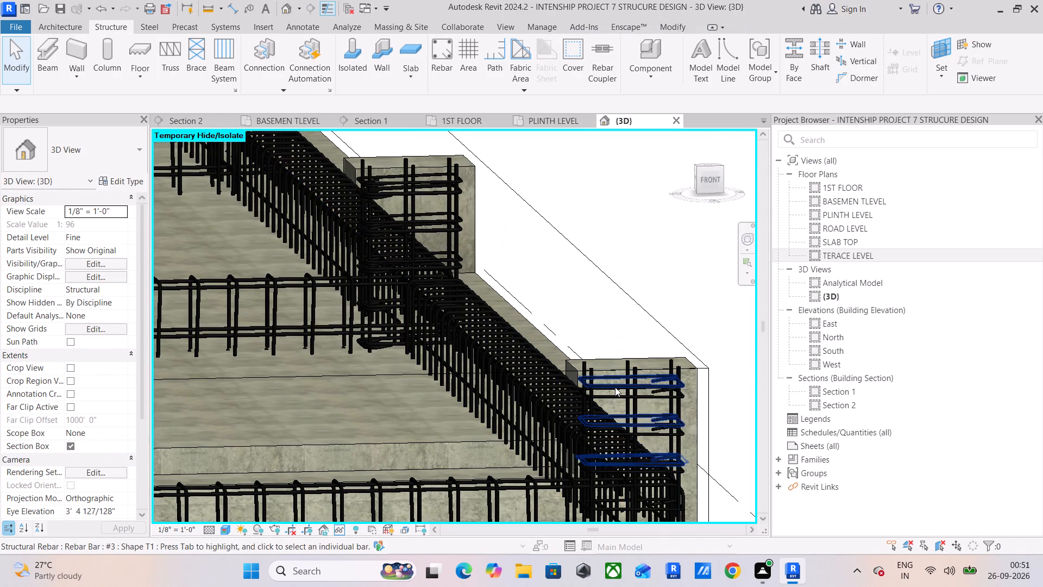
key("Delete")
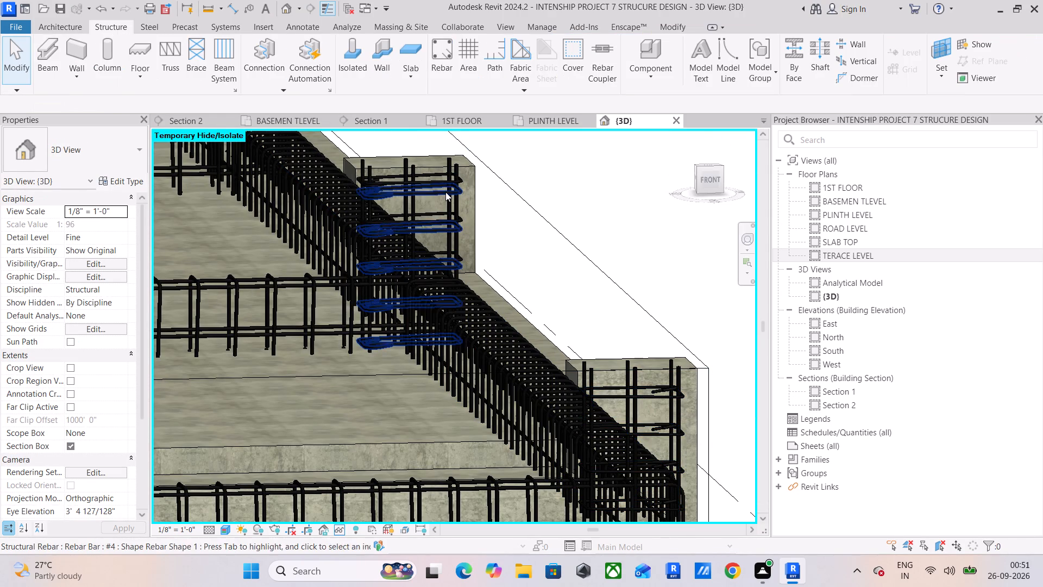
left_click(441, 184)
key("Delete")
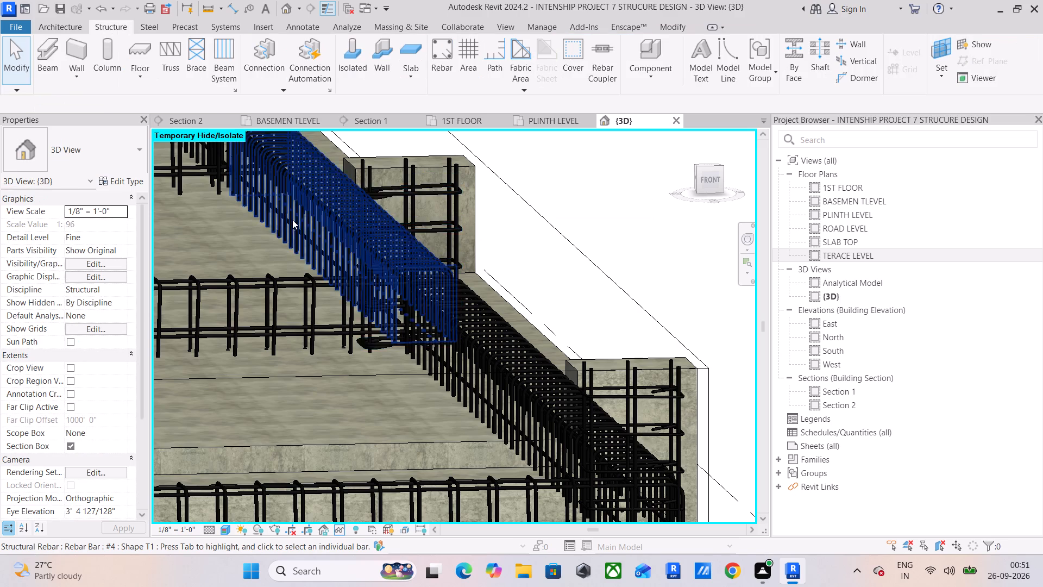
Switch to the Section 1 view and delete the extra #4 tie set from the leftmost column between the two lowest beam levels.
middle_click_drag(290, 220, 534, 474)
middle_click_drag(374, 244, 417, 389)
scroll(386, 294, "down", 2)
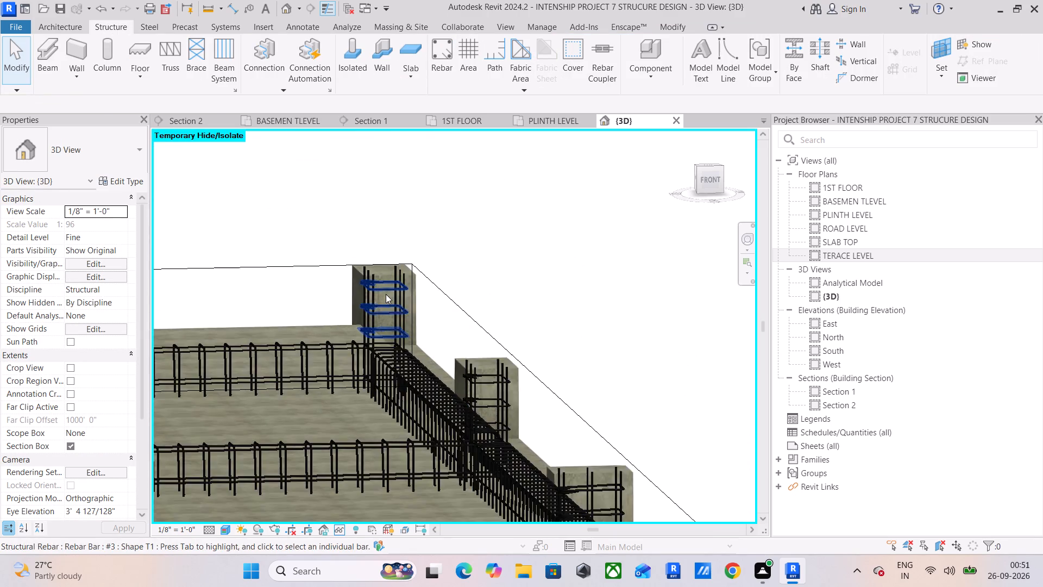
scroll(386, 294, "down", 7)
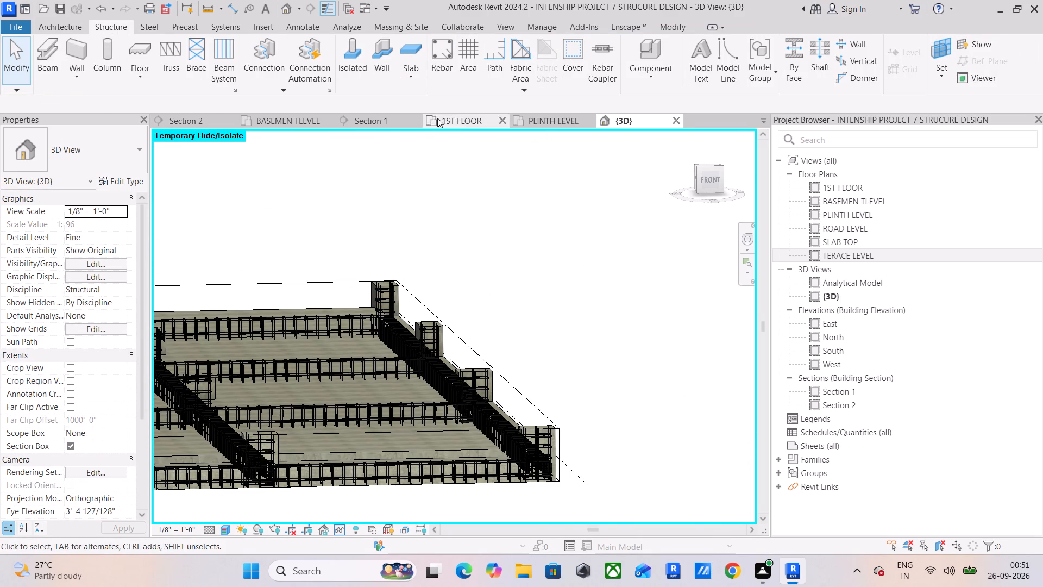
left_click(384, 118)
scroll(292, 333, "up", 13)
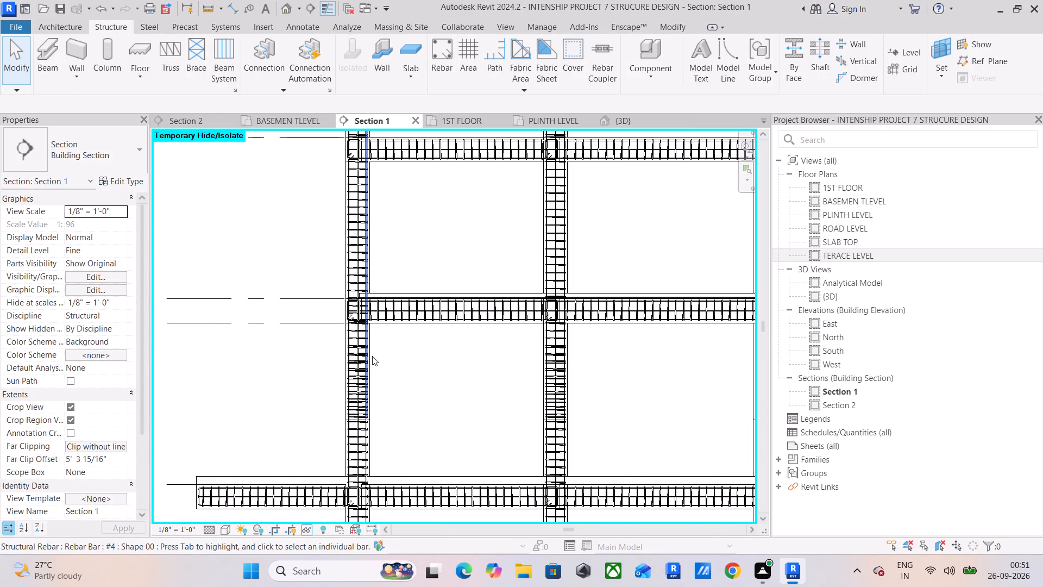
scroll(372, 356, "up", 3)
left_click(337, 338)
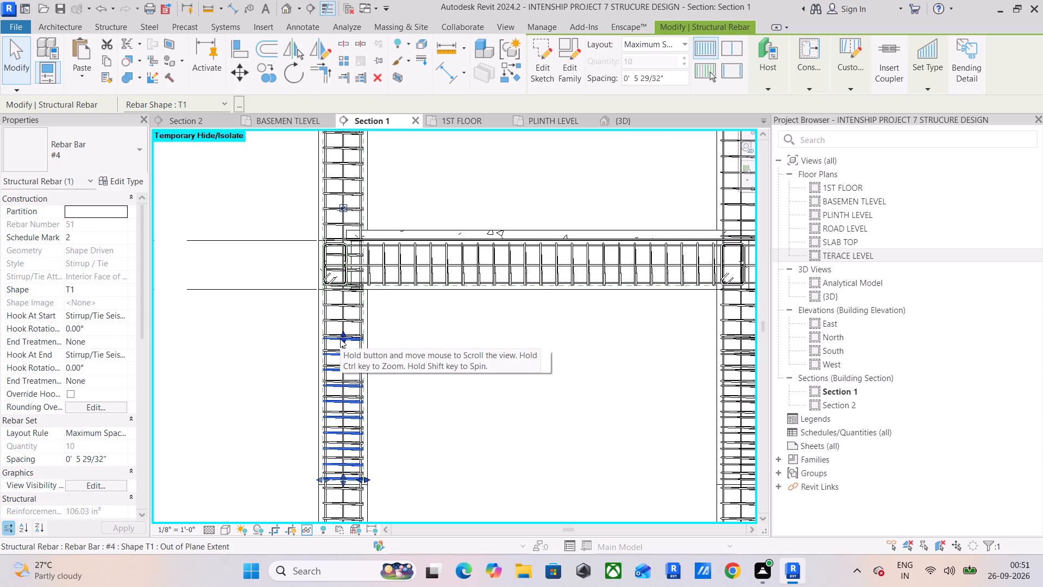
key("Delete")
Delete the overlapping #3 tie set from the second column from the left, between the two lowest beam levels.
middle_click_drag(399, 343, 229, 204)
scroll(266, 238, "down", 4)
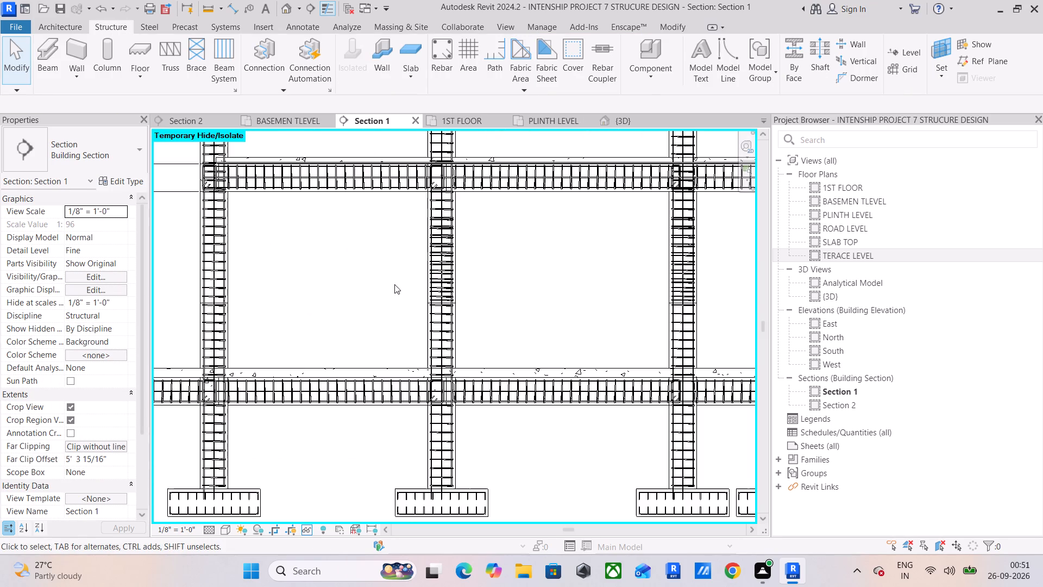
middle_click_drag(326, 335, 307, 367)
scroll(422, 311, "up", 4)
left_click(429, 332)
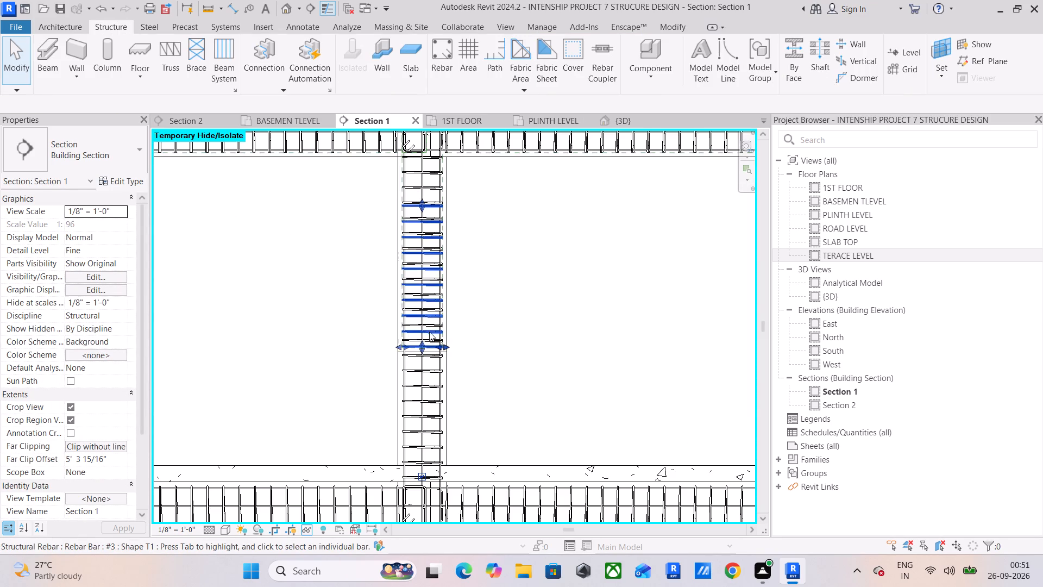
key("Delete")
Delete the overlapping extra tie sets from the third and fourth columns between the two lowest beam levels.
scroll(438, 329, "down", 5)
middle_click_drag(460, 330, 312, 351)
scroll(497, 355, "up", 5)
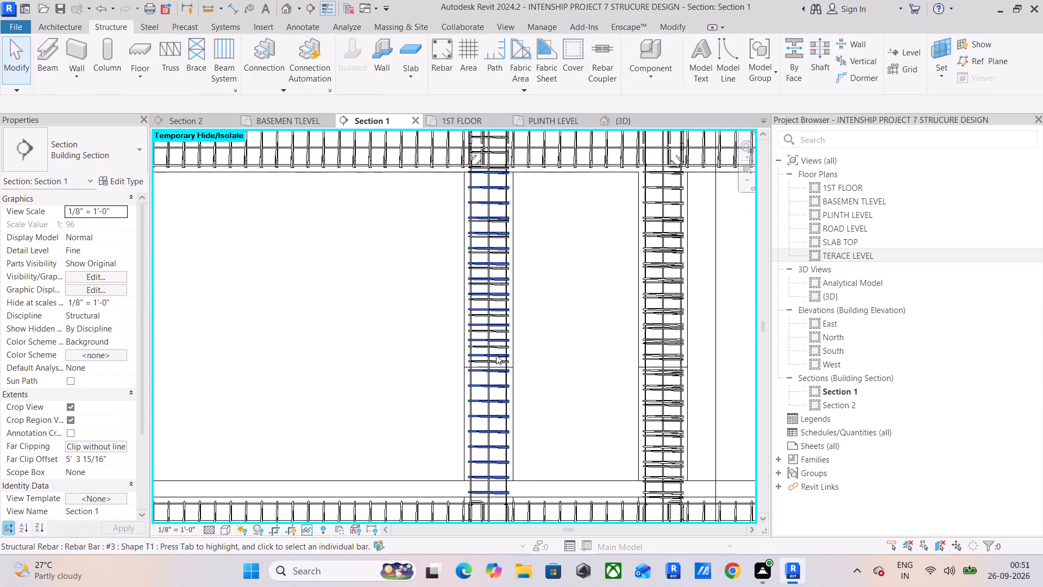
left_click(493, 363)
key("Delete")
scroll(498, 356, "down", 5)
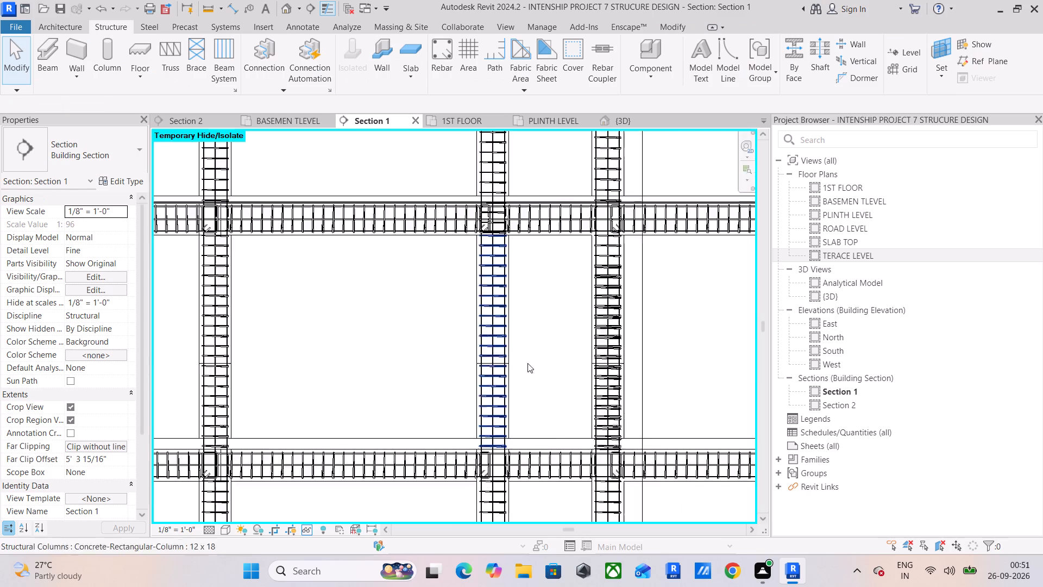
middle_click_drag(563, 360, 504, 443)
scroll(518, 431, "up", 5)
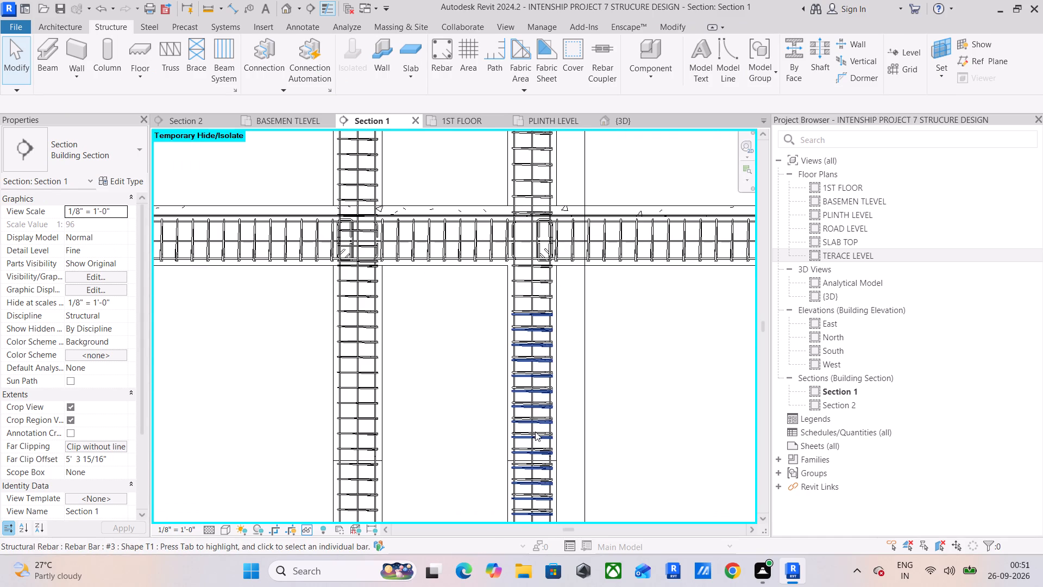
left_click(538, 352)
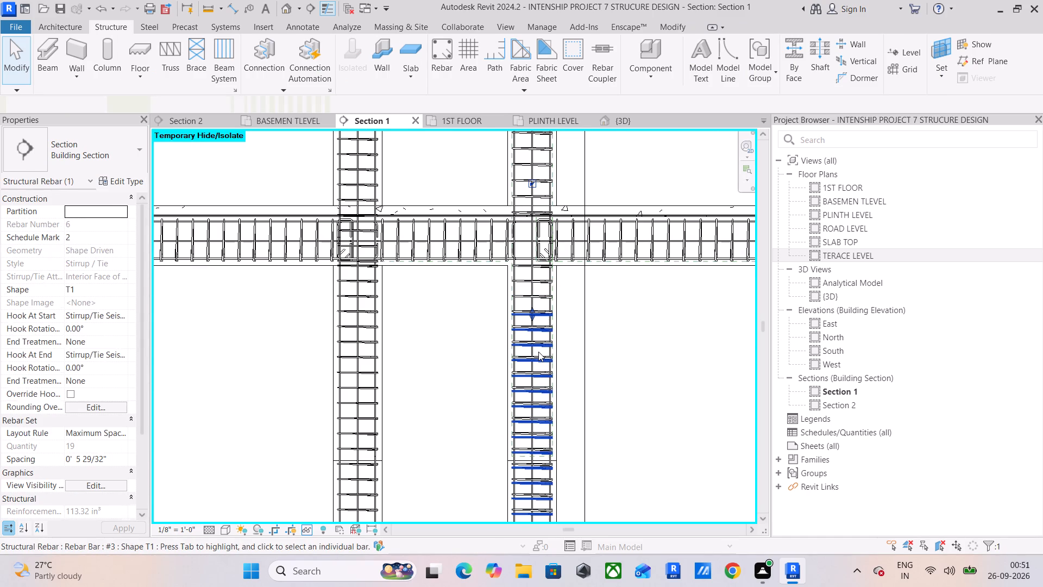
key("Delete")
Delete the overlapping #3 tie set from the rightmost column between the two lowest beam levels.
scroll(538, 352, "down", 5)
middle_click_drag(538, 352, 424, 342)
scroll(590, 296, "up", 5)
scroll(576, 341, "up", 5)
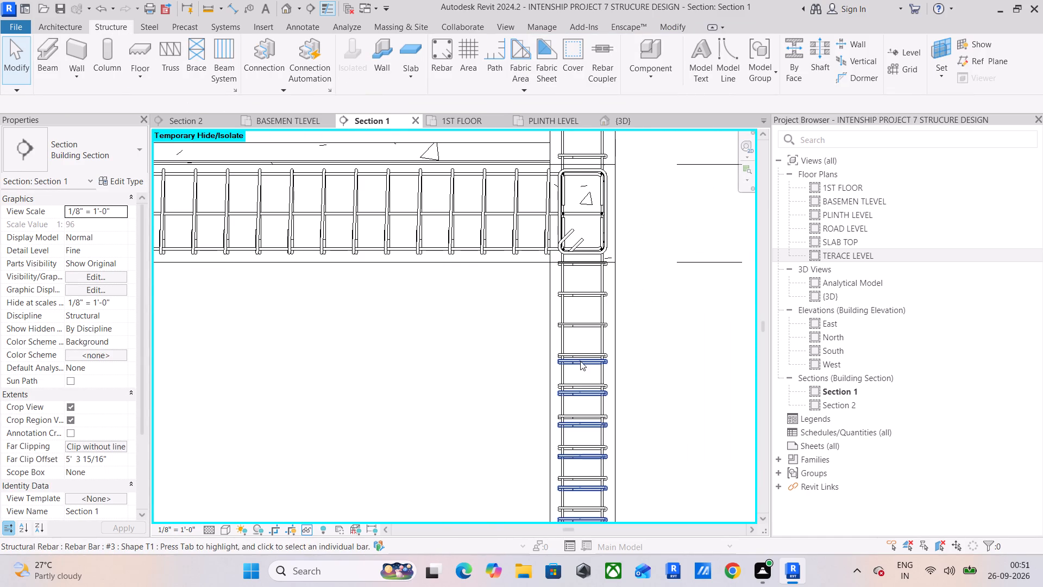
left_click(580, 361)
key("Delete")
Delete the overlapping #3 tie sets from the third and fourth columns in the storey directly below the topmost beam.
scroll(581, 361, "down", 13)
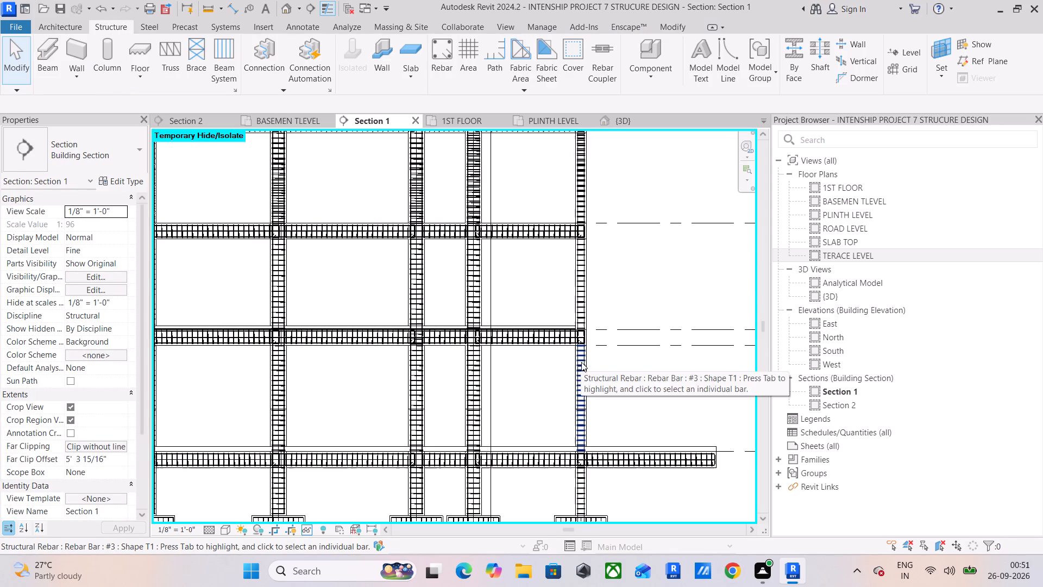
middle_click_drag(473, 208, 469, 401)
scroll(411, 367, "up", 6)
scroll(406, 321, "up", 4)
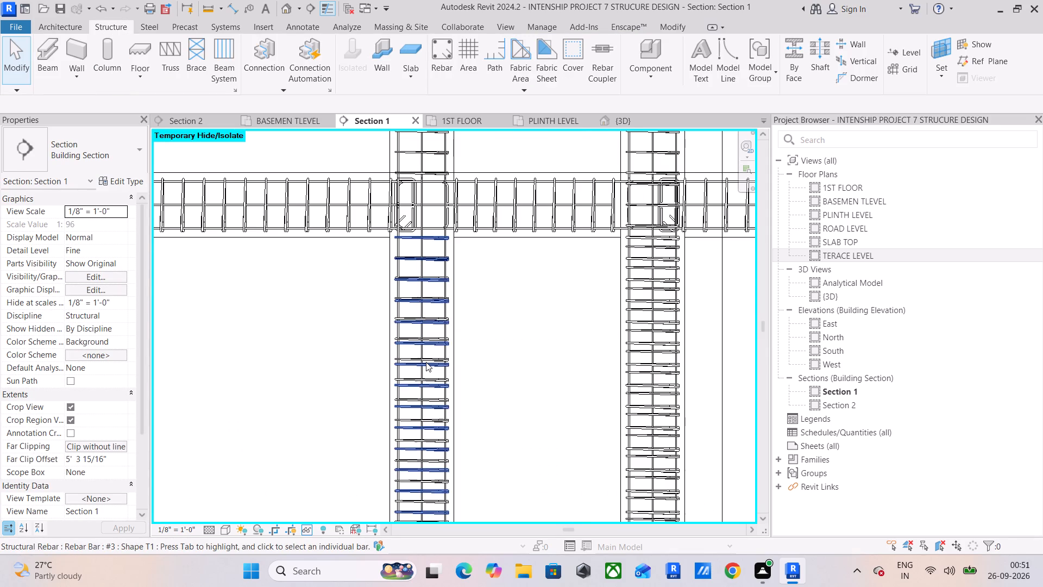
left_click(426, 362)
key("Delete")
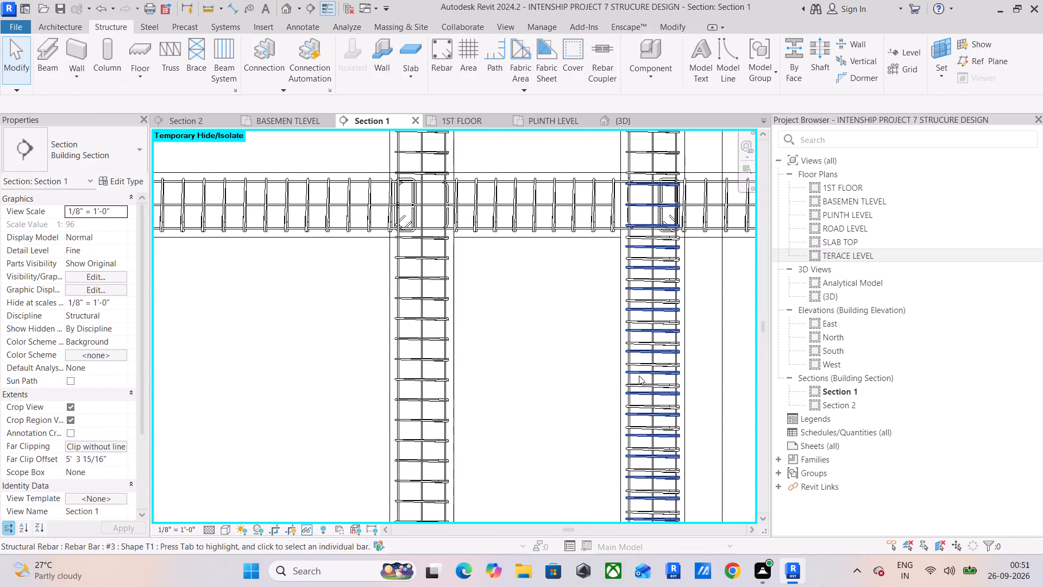
left_click(646, 376)
key("Delete")
Delete the overlapping #3 tie sets from the second and leftmost columns in the storey directly below the topmost beam.
scroll(645, 377, "down", 5)
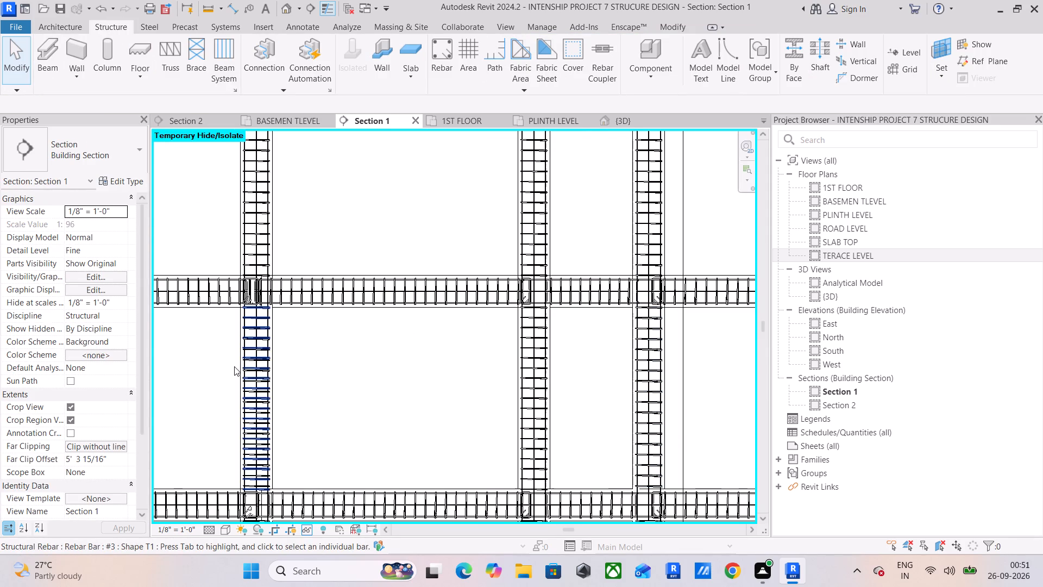
left_click(262, 368)
key("Delete")
scroll(323, 377, "down", 3)
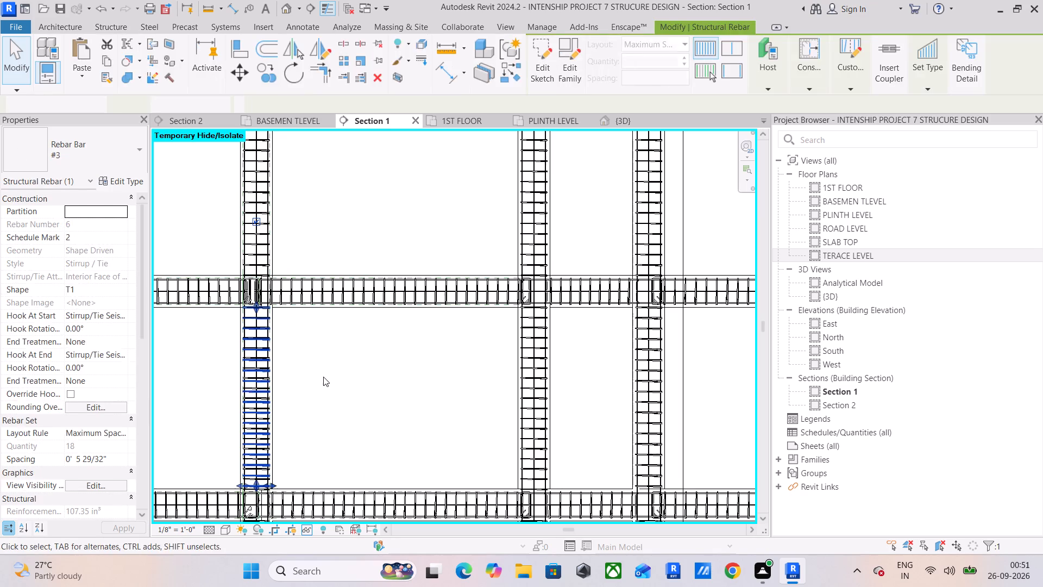
scroll(323, 377, "down", 1)
middle_click_drag(246, 370, 464, 414)
scroll(350, 430, "up", 5)
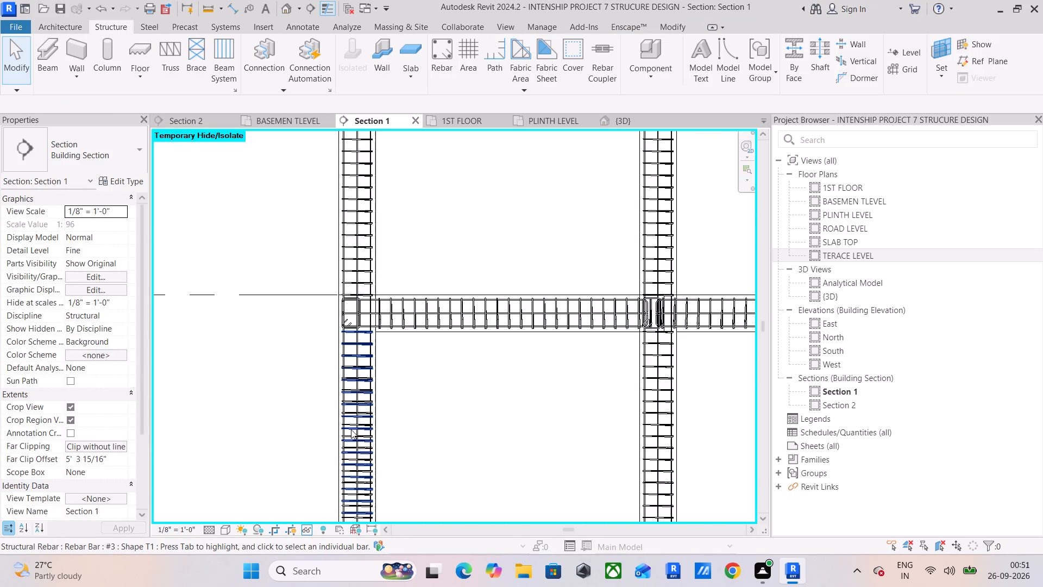
scroll(356, 418, "up", 5)
left_click(358, 414)
key("Delete")
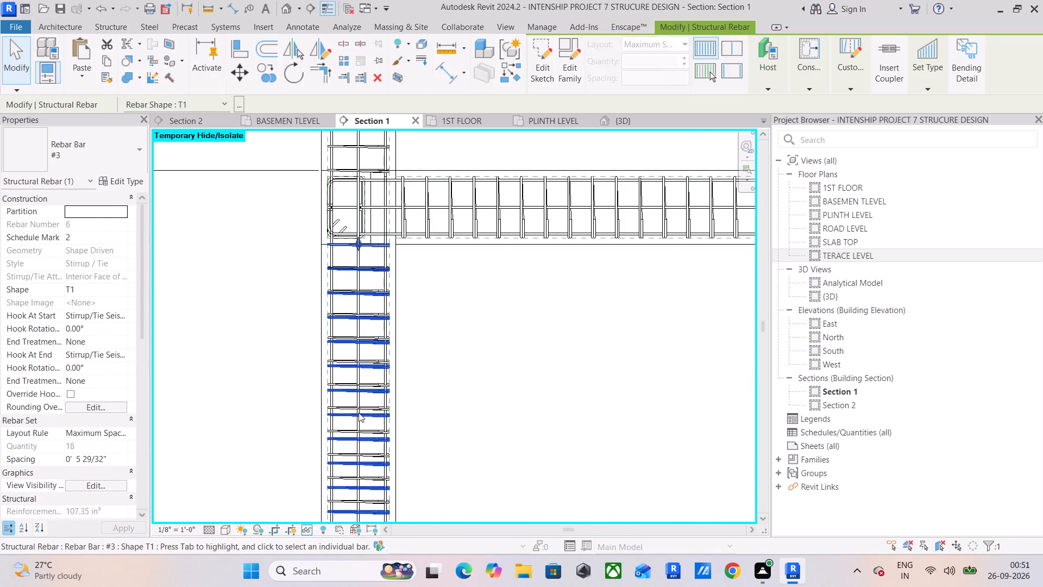
Delete the overlapping #3 tie set from the rightmost column in the storey directly below the topmost beam.
scroll(369, 406, "down", 6)
middle_click_drag(396, 386, 375, 302)
scroll(374, 308, "down", 5)
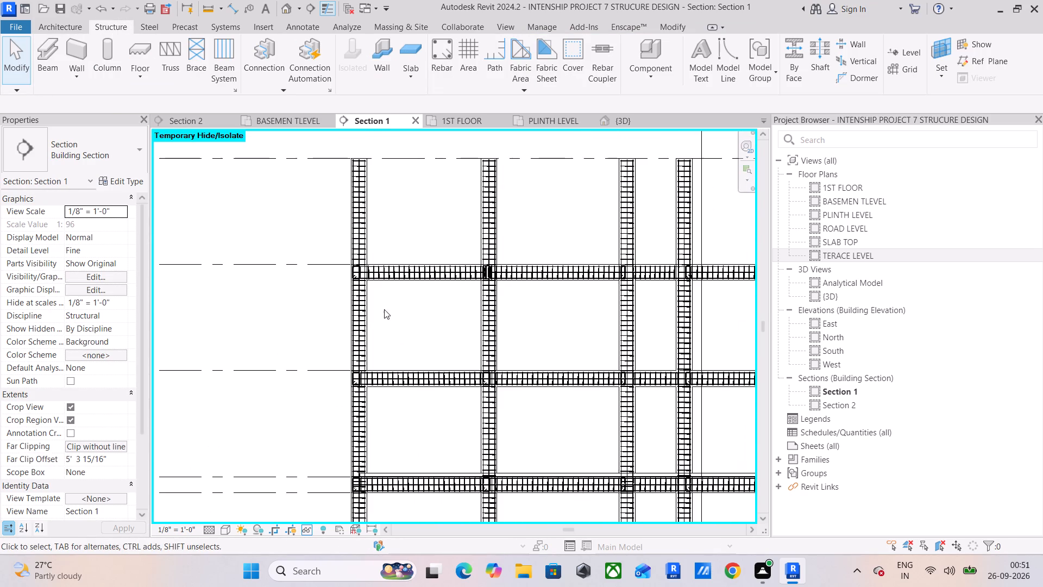
middle_click_drag(385, 309, 253, 283)
scroll(663, 310, "up", 4)
middle_click_drag(659, 310, 444, 313)
scroll(433, 318, "up", 10)
left_click(442, 313)
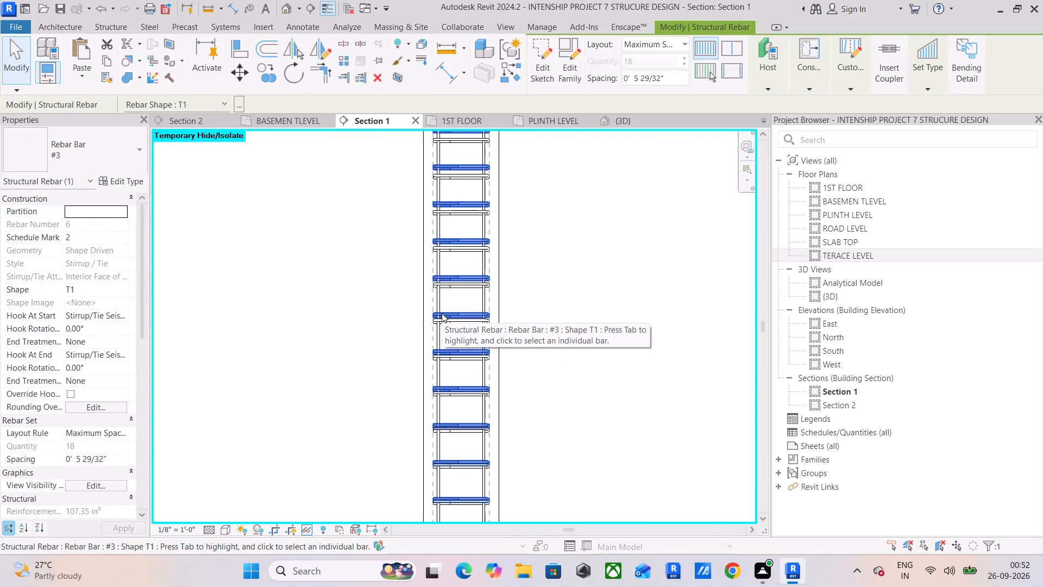
key("Delete")
Examine the column ties across Section 1, from the top storey down to the footings, for remaining overlapping sets.
scroll(442, 313, "down", 11)
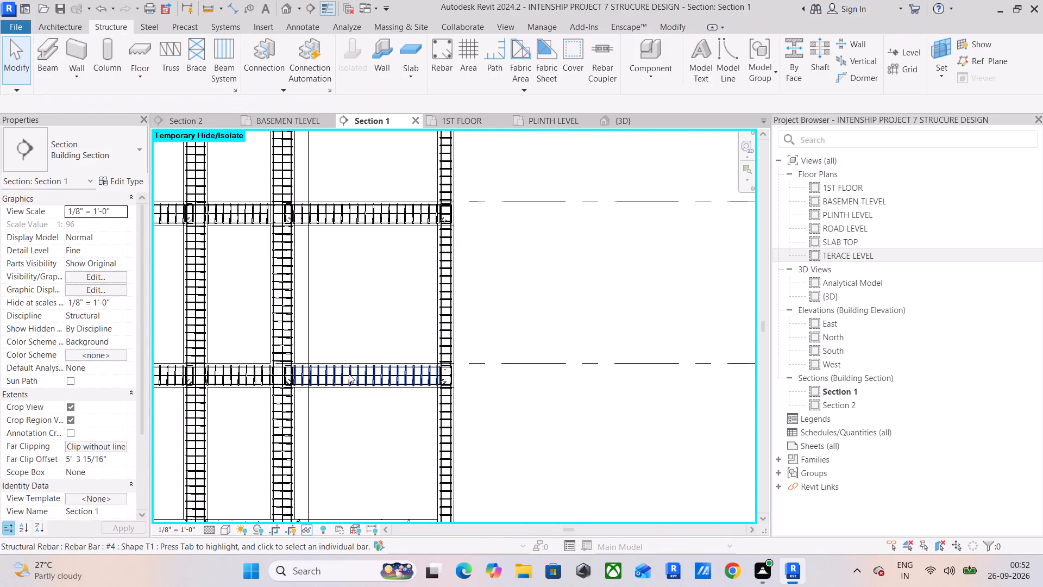
middle_click_drag(349, 374, 485, 355)
scroll(470, 350, "down", 3)
middle_click_drag(470, 349, 445, 433)
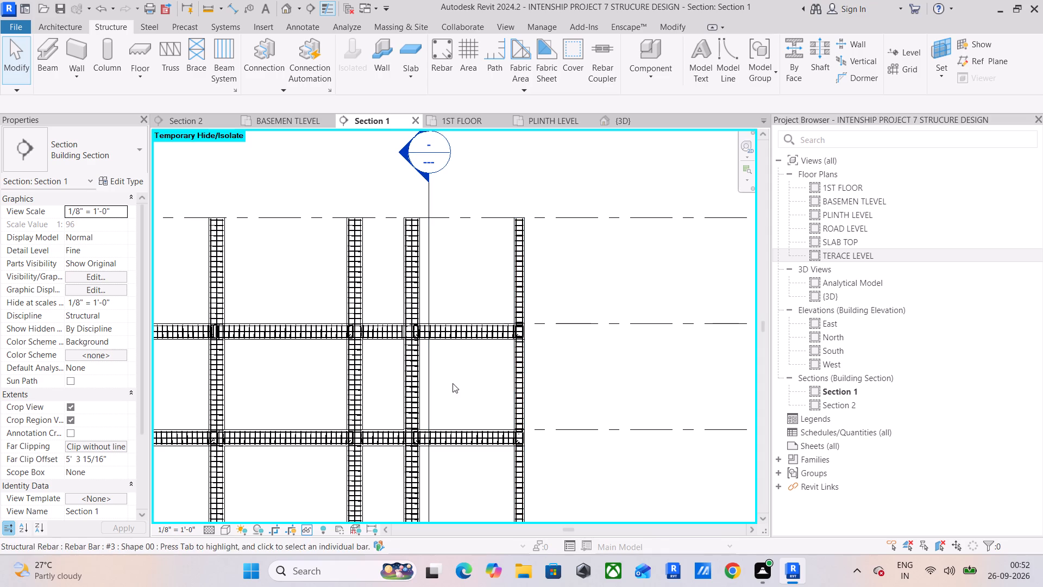
middle_click_drag(453, 383, 654, 349)
scroll(481, 348, "down", 4)
middle_click_drag(479, 370, 430, 241)
scroll(306, 388, "up", 5)
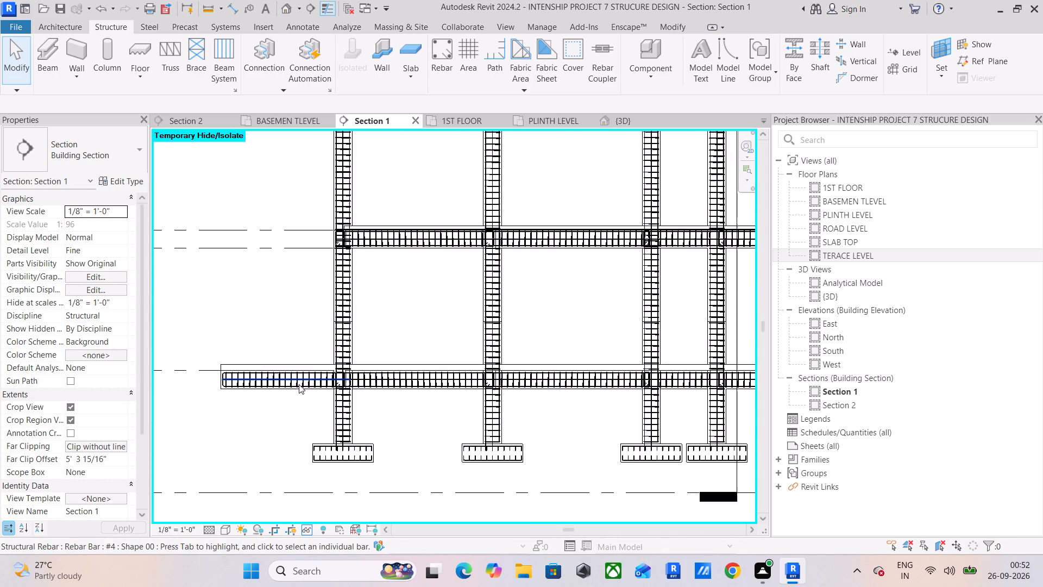
scroll(424, 391, "up", 4)
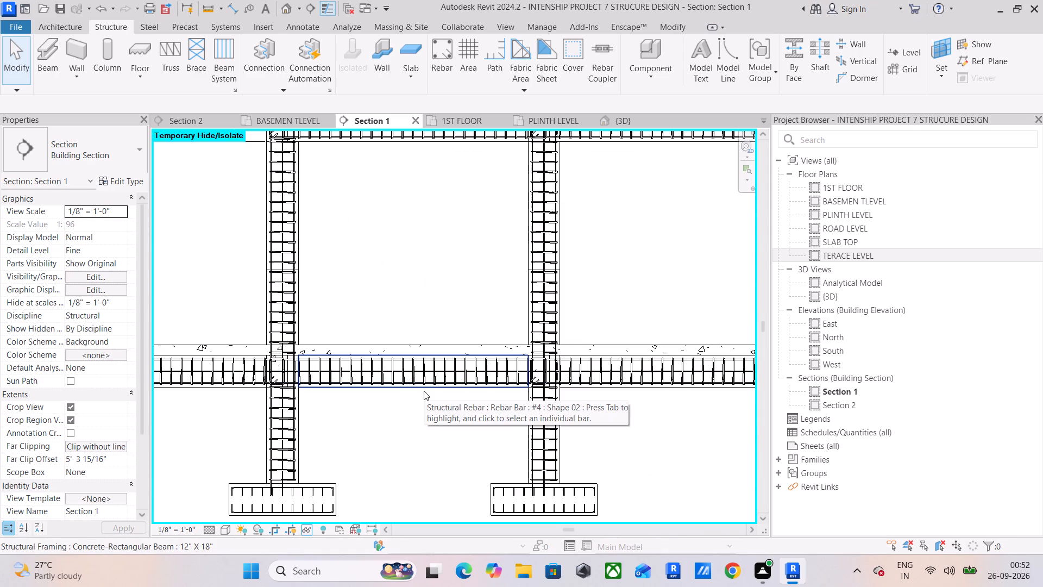
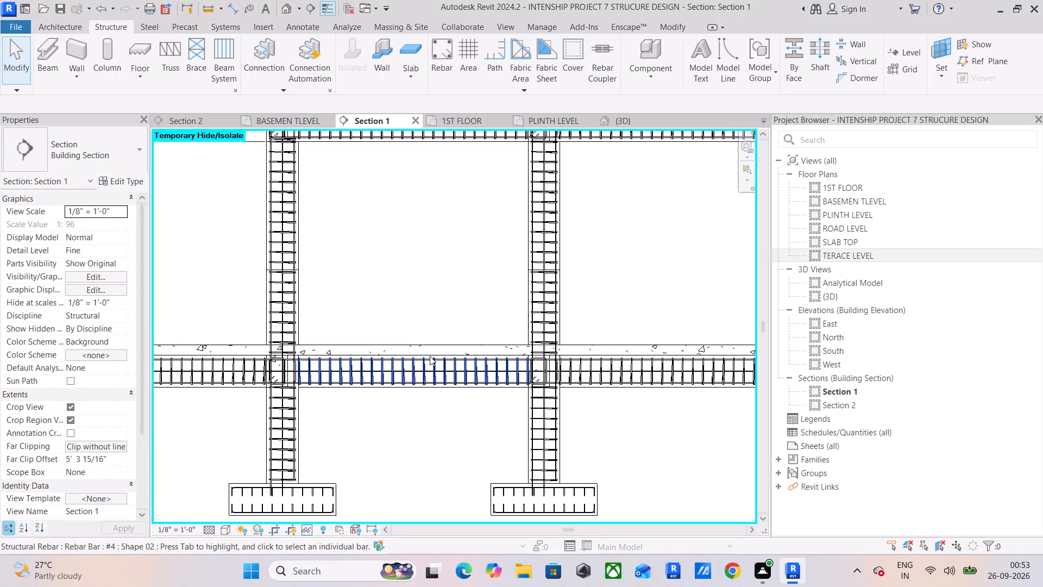
Shorten the third column's #3 tie set by raising its lower end to the slab top at PLINTH LEVEL.
scroll(437, 349, "down", 2)
middle_click_drag(436, 351, 291, 421)
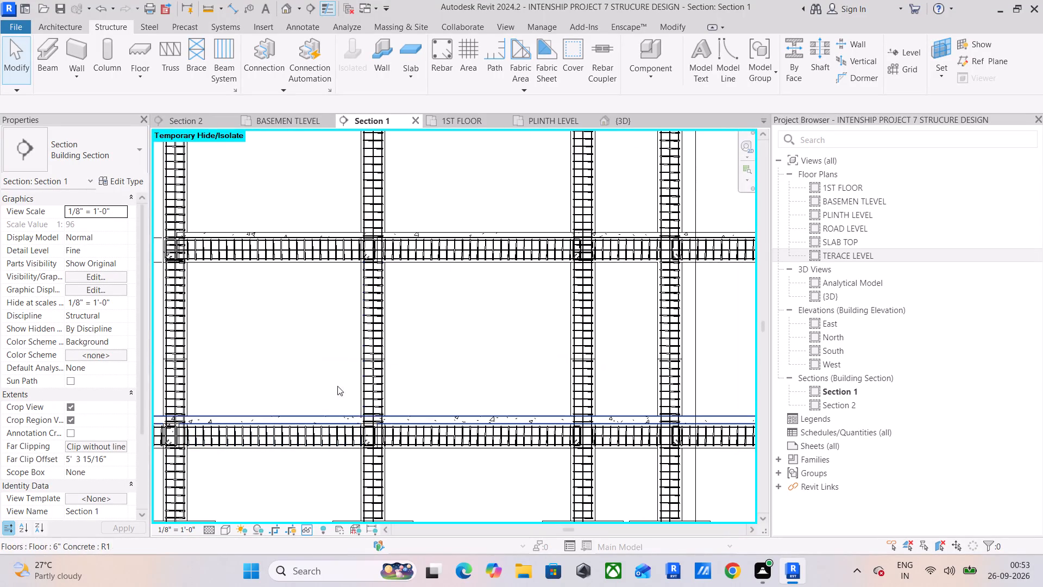
scroll(588, 239, "up", 10)
scroll(585, 266, "down", 6)
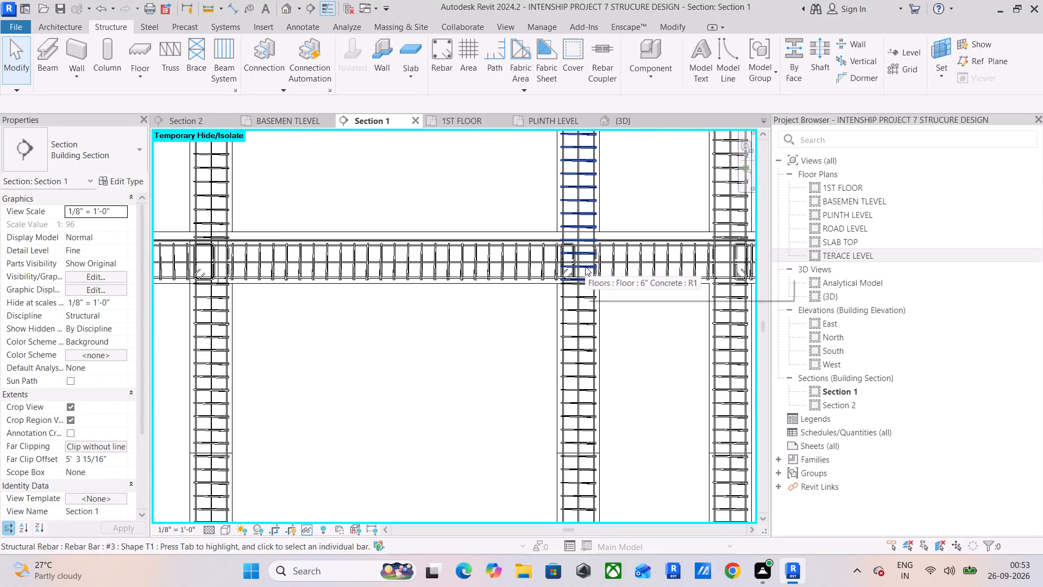
scroll(585, 266, "down", 1)
left_click(585, 266)
middle_click_drag(582, 279, 579, 285)
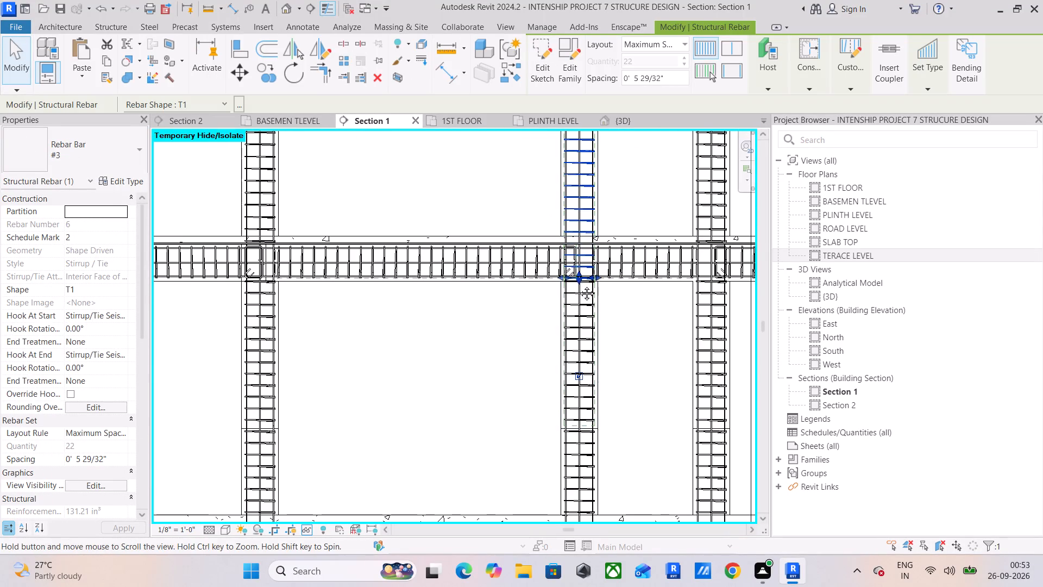
middle_click_drag(579, 285, 489, 348)
scroll(483, 341, "up", 5)
left_click_drag(488, 349, 476, 269)
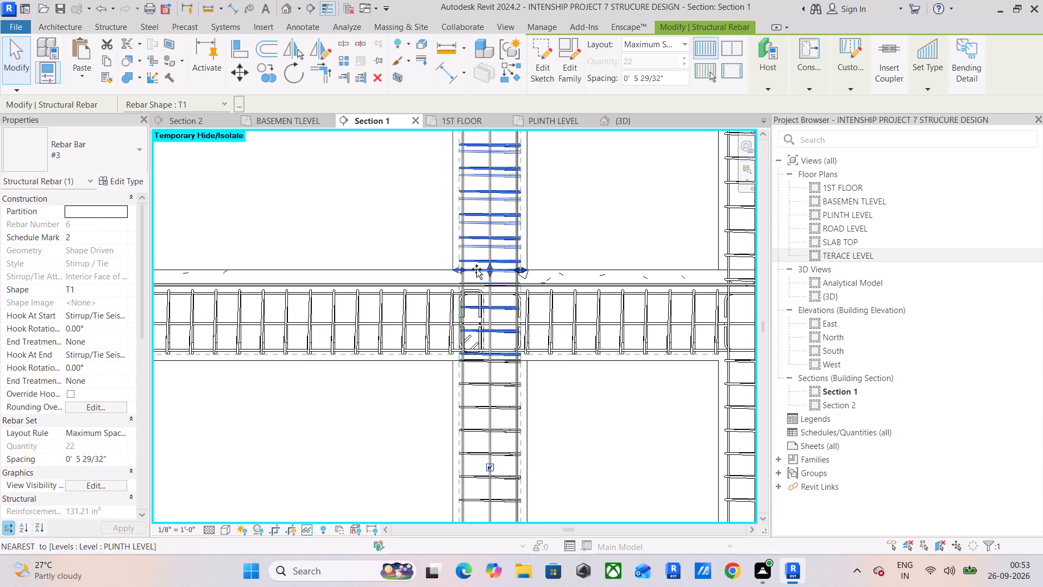
left_click_drag(476, 269, 476, 266)
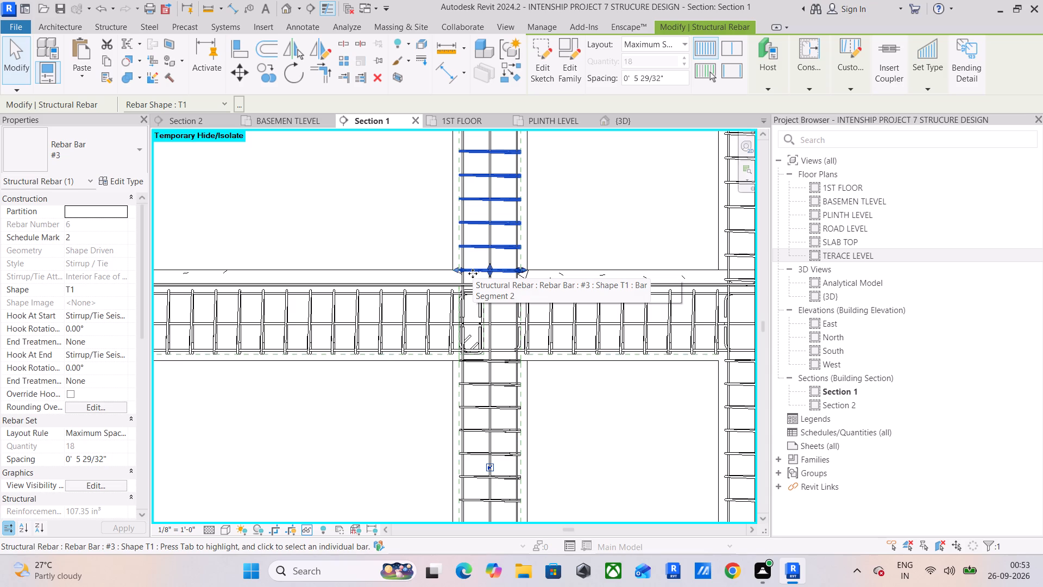
Raise the lower ends of the fourth and rightmost columns' #3 tie sets clear of the plinth-level slab.
middle_click_drag(502, 279, 204, 330)
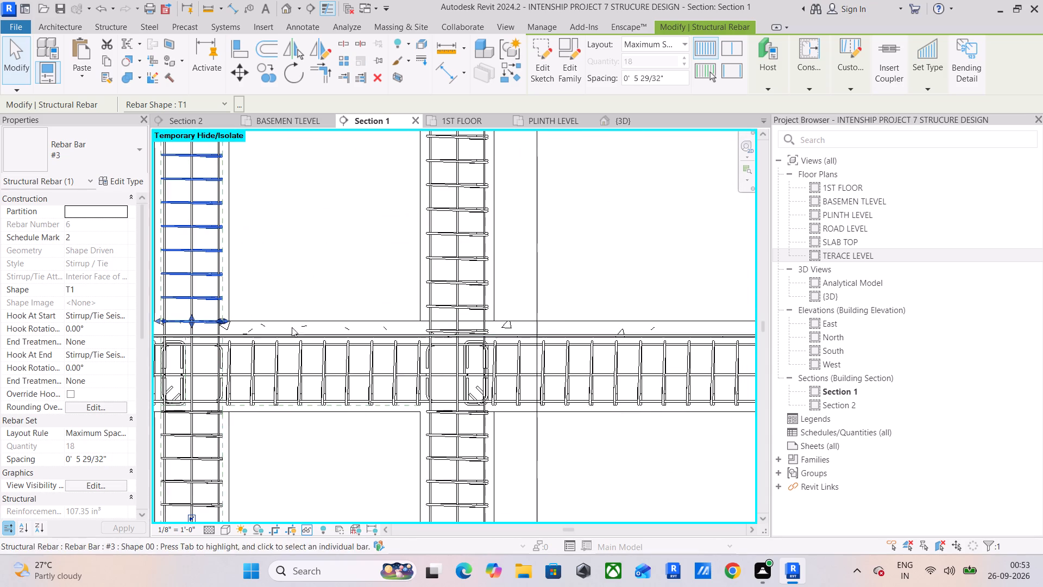
left_click(449, 328)
left_click_drag(455, 327, 453, 315)
left_click(329, 266)
scroll(325, 270, "down", 6)
middle_click_drag(321, 289, 400, 309)
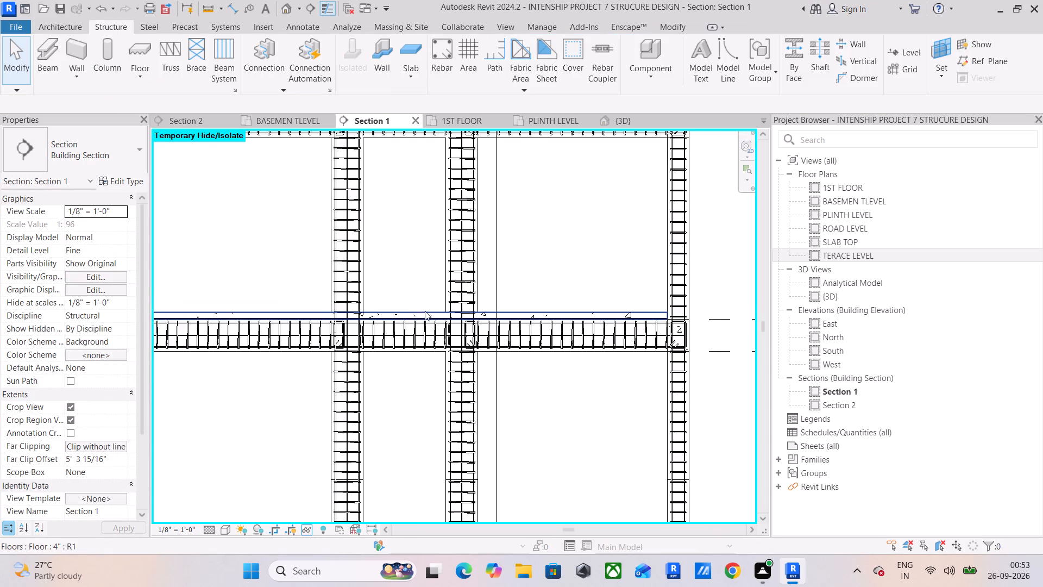
middle_click_drag(436, 308, 247, 319)
scroll(472, 320, "up", 4)
left_click(501, 329)
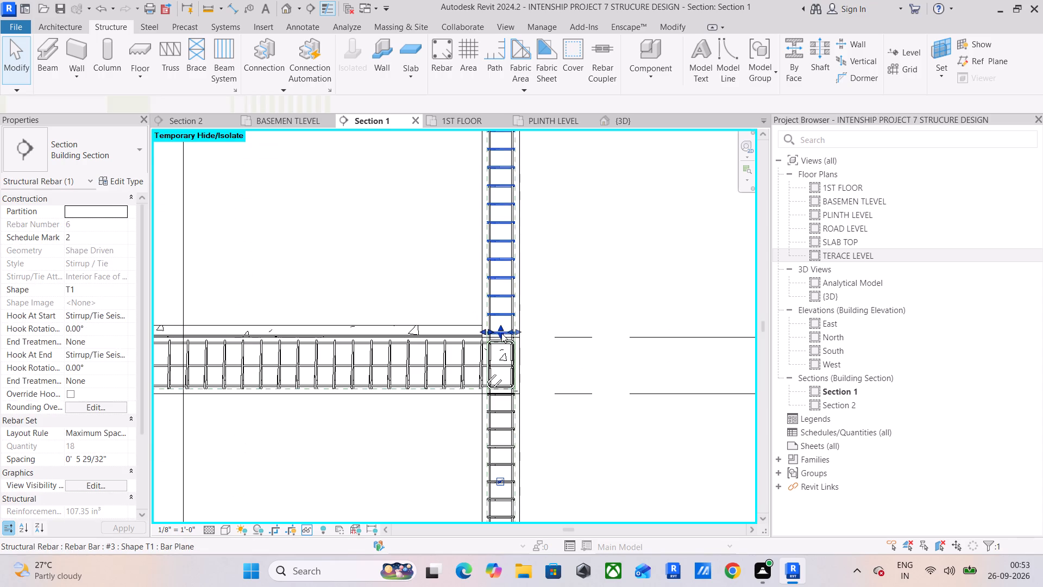
left_click_drag(499, 327, 497, 322)
left_click(395, 269)
Raise the lower end of the third column's #3 tie set slightly further above the plinth-level slab.
scroll(344, 288, "down", 5)
middle_click_drag(344, 301, 456, 288)
scroll(533, 325, "up", 5)
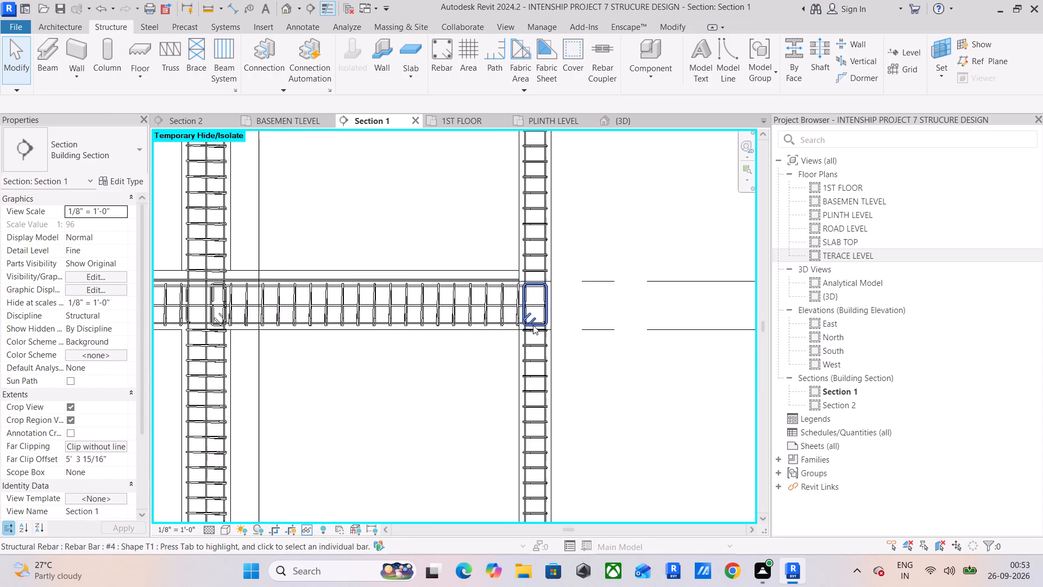
scroll(530, 338, "up", 5)
scroll(416, 336, "down", 4)
middle_click_drag(404, 338, 697, 327)
middle_click_drag(310, 330, 618, 320)
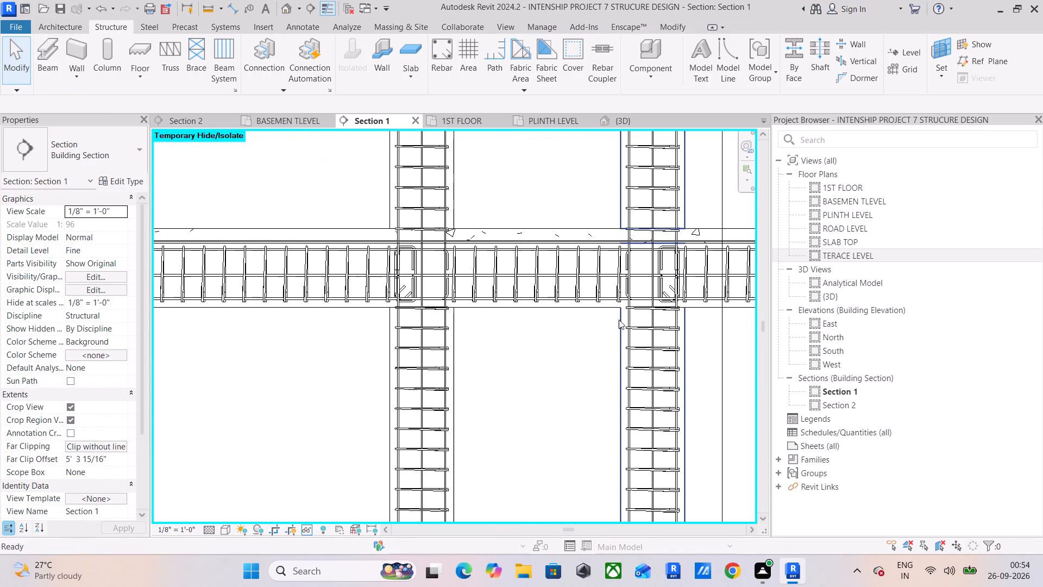
left_click(425, 230)
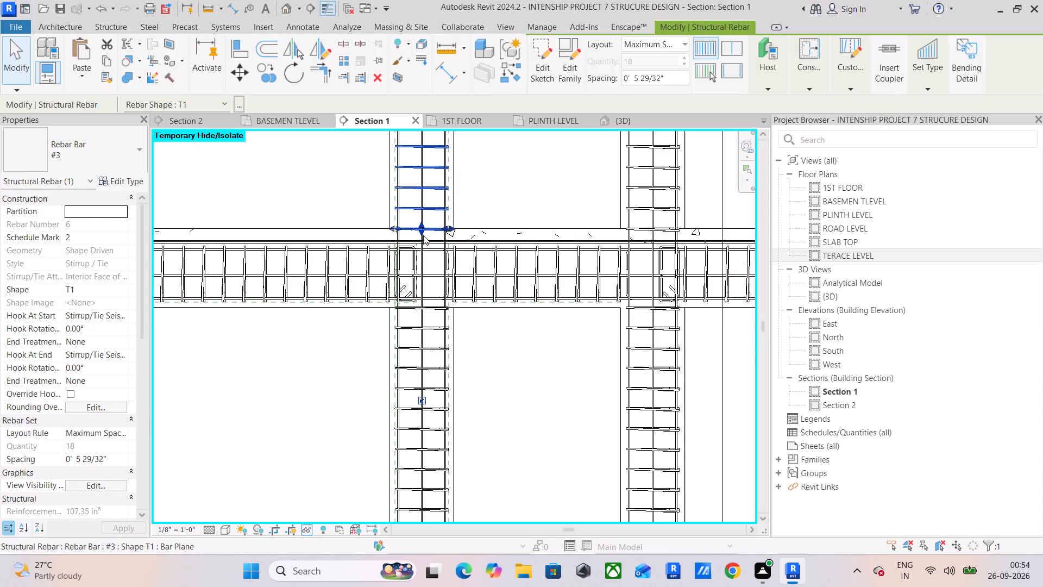
scroll(423, 235, "up", 5)
left_click(418, 218)
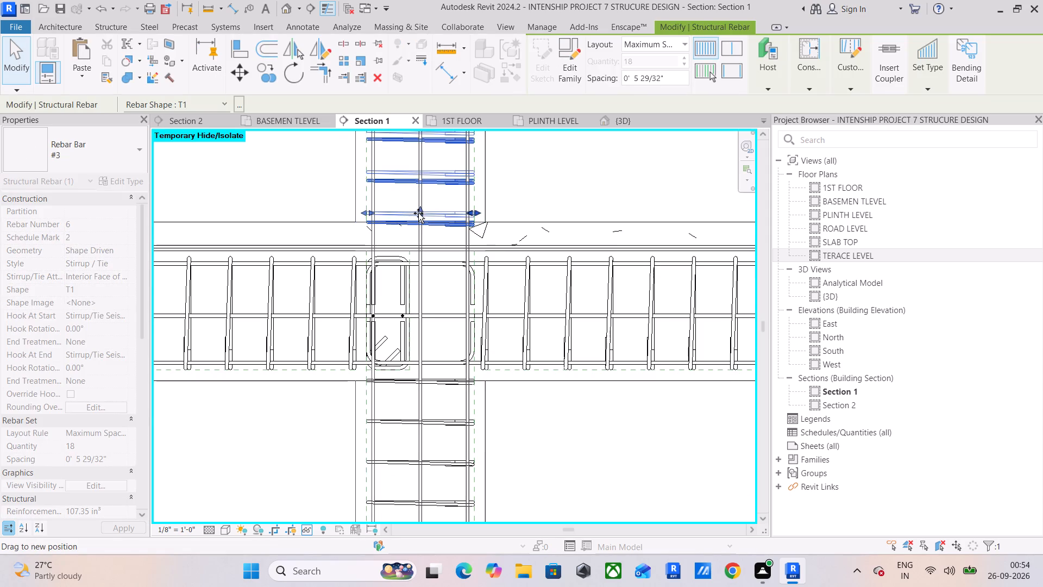
left_click(238, 185)
Raise the lower end of the second column's tie set clear of the plinth-level beam and slab.
scroll(241, 191, "down", 5)
middle_click_drag(246, 200, 602, 270)
scroll(487, 274, "down", 5)
scroll(236, 266, "up", 5)
scroll(367, 285, "up", 4)
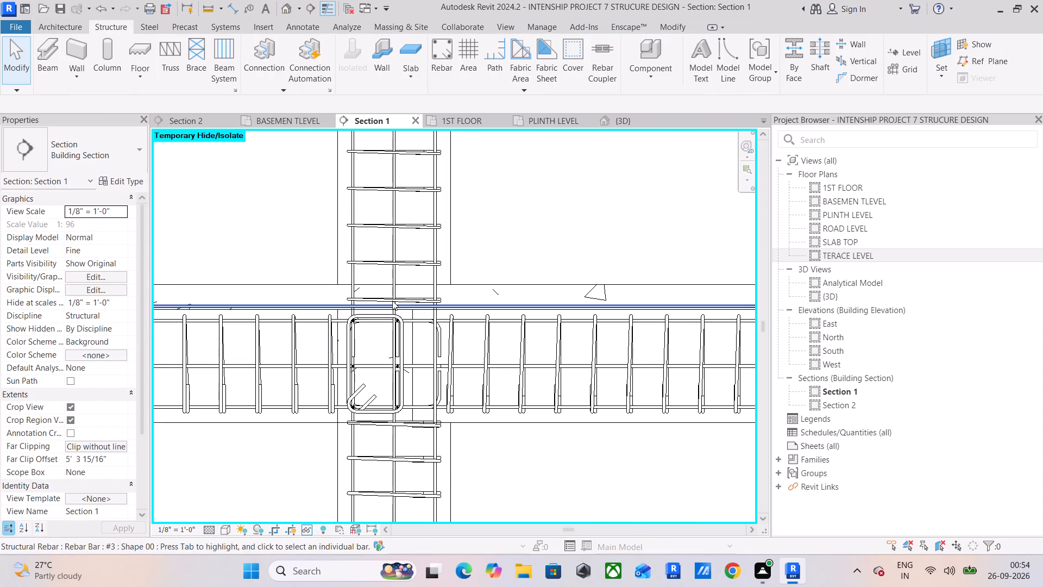
left_click(392, 297)
left_click_drag(394, 294, 392, 274)
left_click(512, 246)
Shorten the leftmost column's #4 tie set by raising its lower end from the plinth-level beam's underside to above the slab.
scroll(501, 259, "down", 4)
scroll(412, 308, "down", 5)
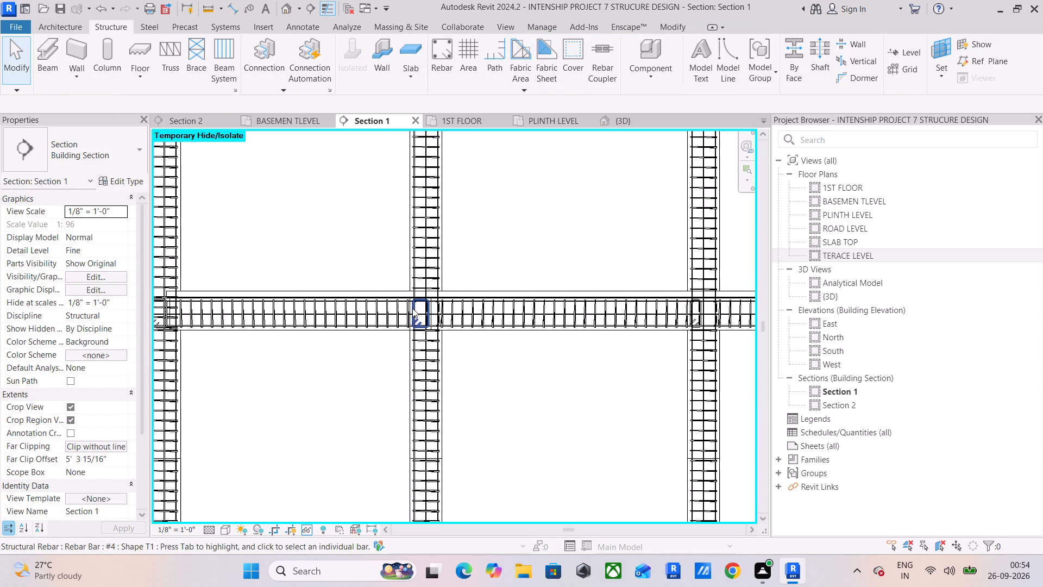
middle_click_drag(274, 303, 389, 325)
scroll(280, 329, "up", 2)
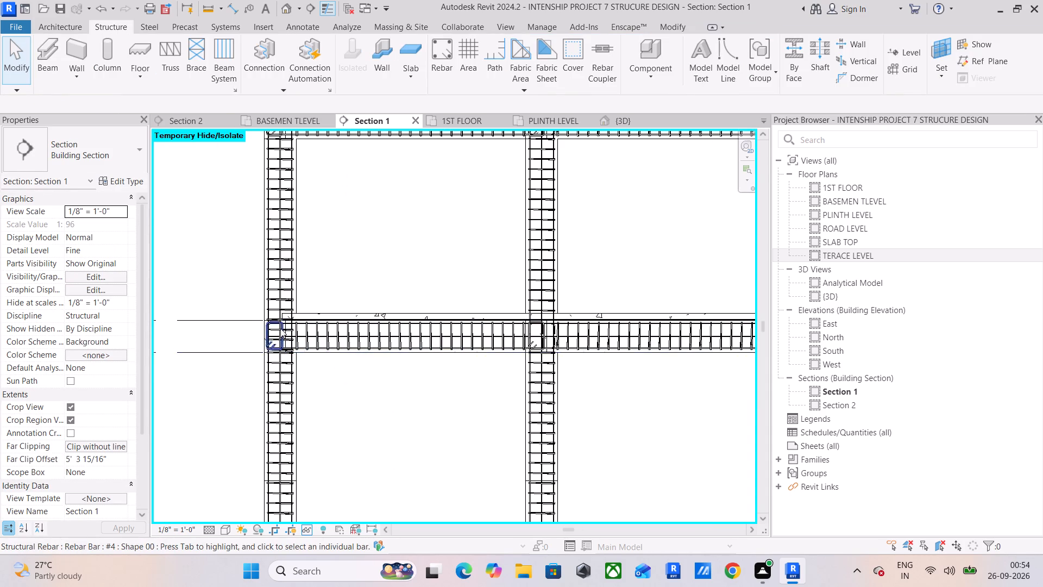
scroll(280, 328, "up", 3)
left_click(275, 289)
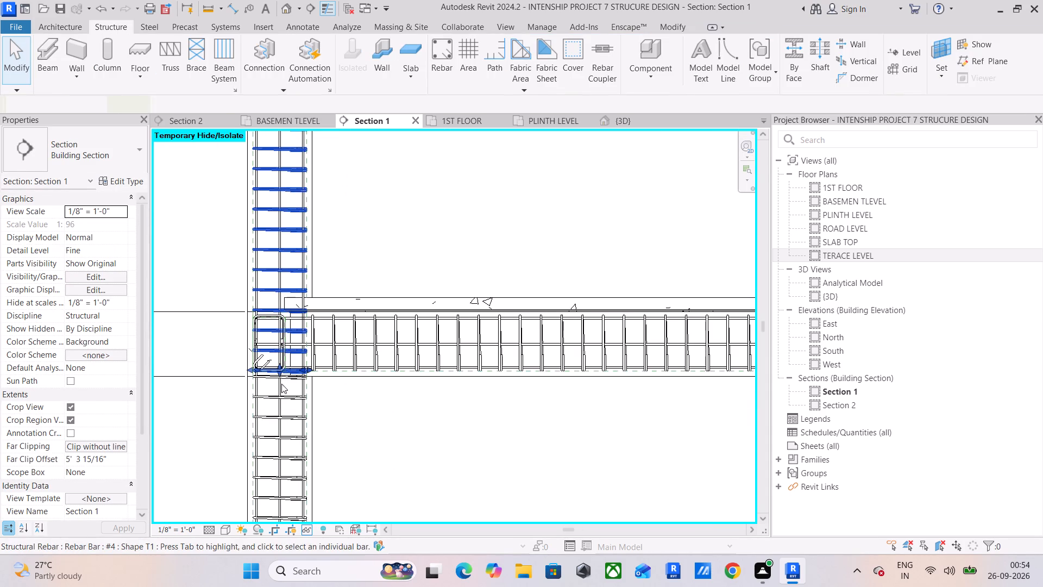
left_click_drag(278, 365, 281, 292)
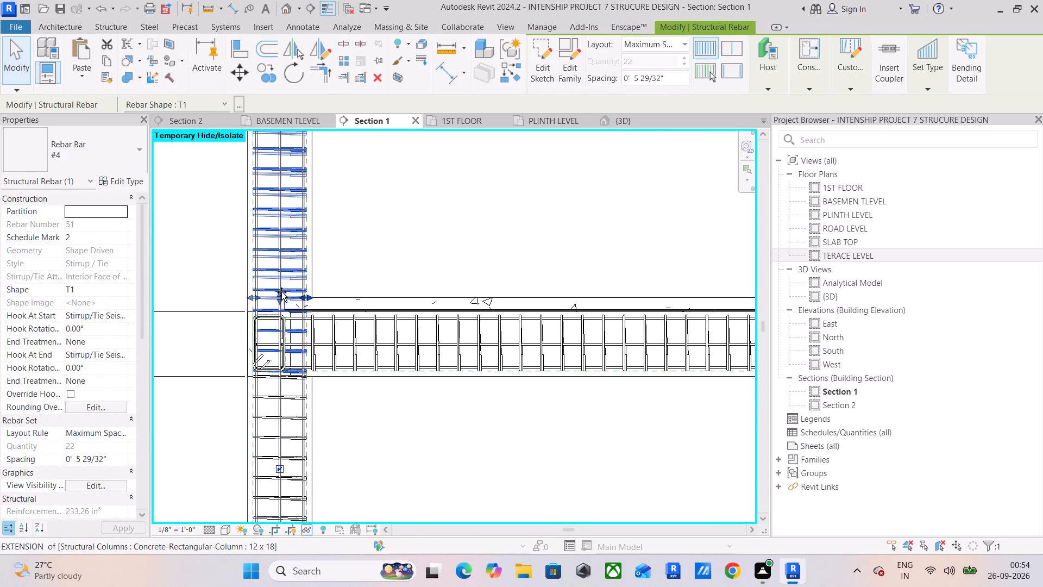
left_click_drag(281, 292, 287, 289)
left_click(386, 275)
Lower the top end of the leftmost column's #4 tie set beneath the plinth-level beam to clear the beam.
left_click(273, 376)
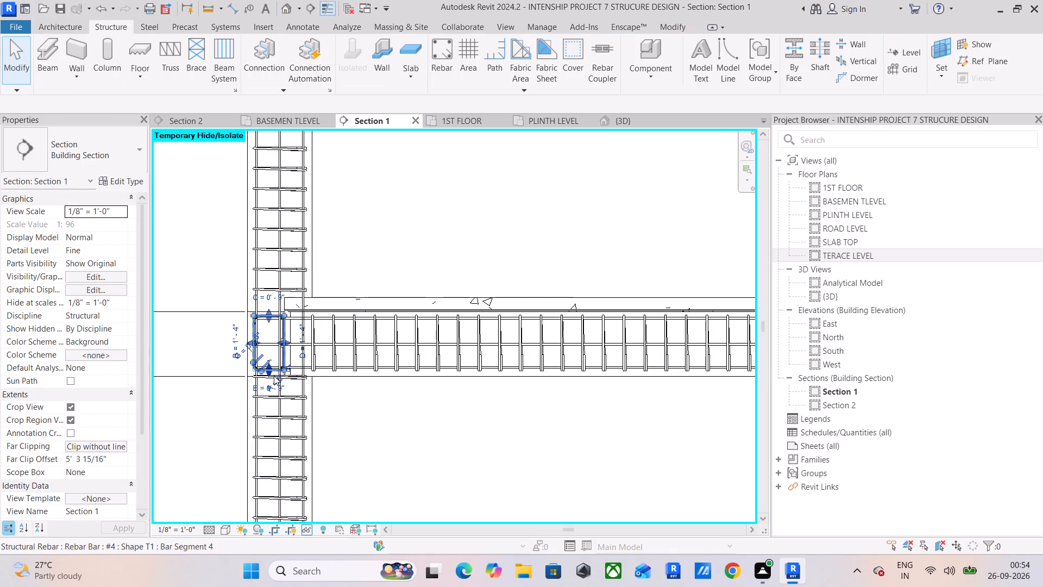
left_click(347, 389)
left_click(288, 376)
left_click(364, 408)
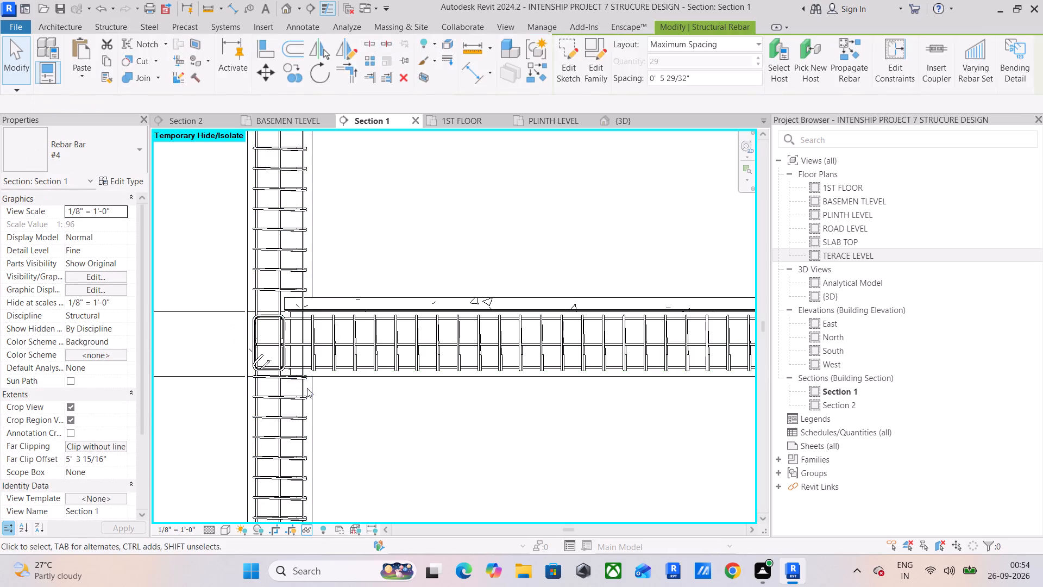
left_click(282, 382)
left_click(280, 383)
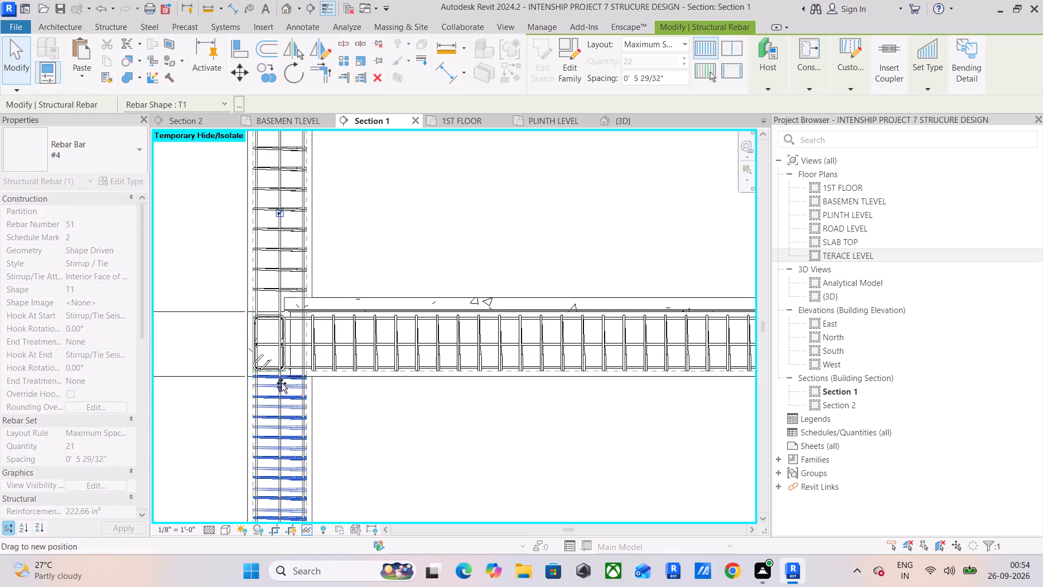
left_click(386, 422)
Raise the lower end of the leftmost column's tie set just above the beam one level over the plinth-level beam.
scroll(390, 404, "down", 5)
middle_click_drag(392, 403, 397, 453)
scroll(334, 197, "up", 4)
middle_click_drag(344, 206, 354, 344)
scroll(367, 321, "up", 5)
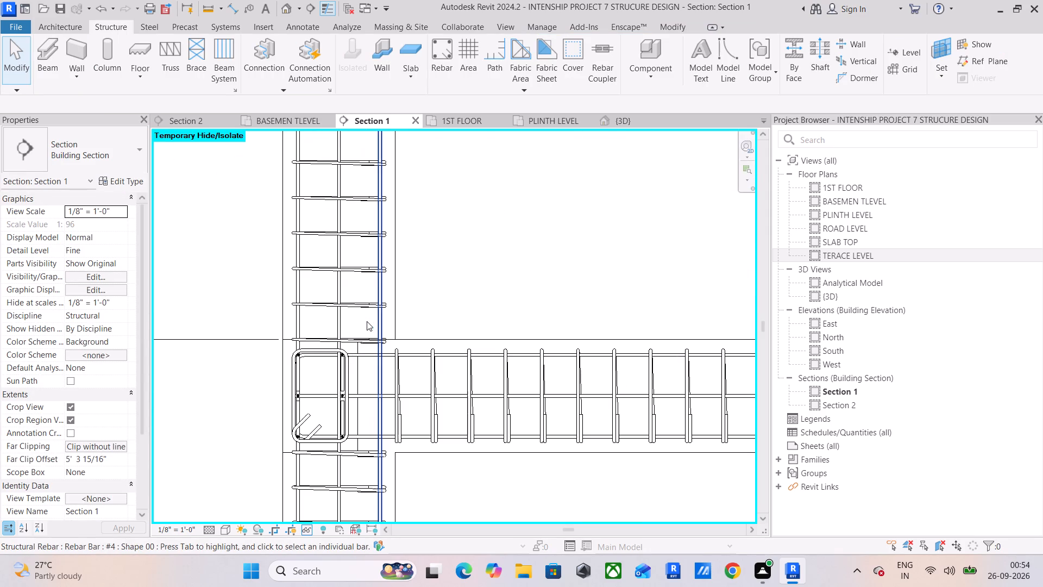
left_click(363, 334)
left_click_drag(341, 338, 341, 328)
left_click(548, 265)
Lower the top end of the second column's #3 tie set beneath the topmost beam to clear the beam.
scroll(548, 265, "down", 5)
middle_click_drag(549, 270, 394, 398)
scroll(396, 396, "down", 5)
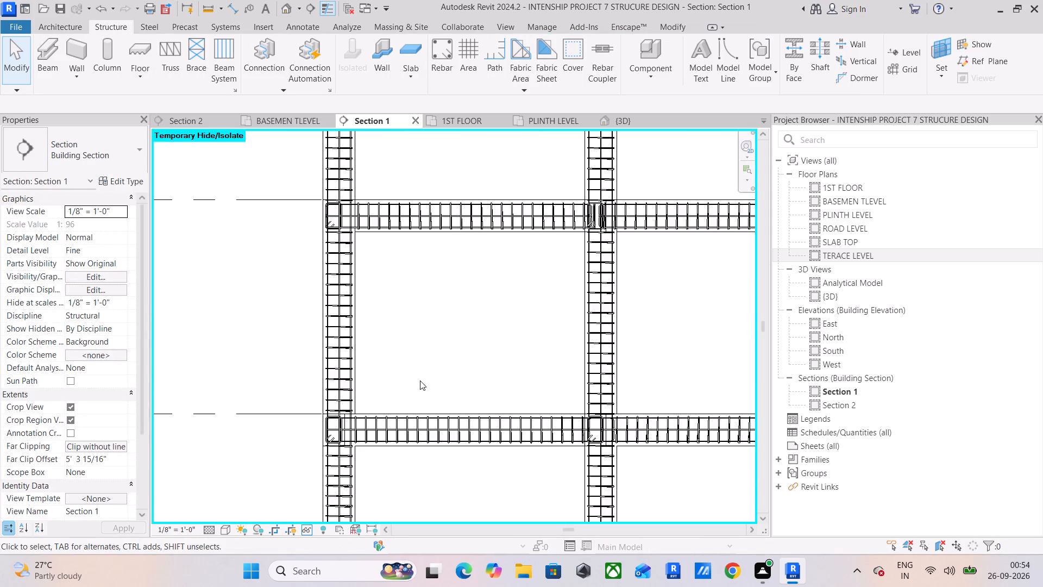
middle_click_drag(421, 379, 403, 445)
scroll(318, 295, "up", 4)
scroll(456, 354, "up", 4)
middle_click_drag(457, 354, 156, 369)
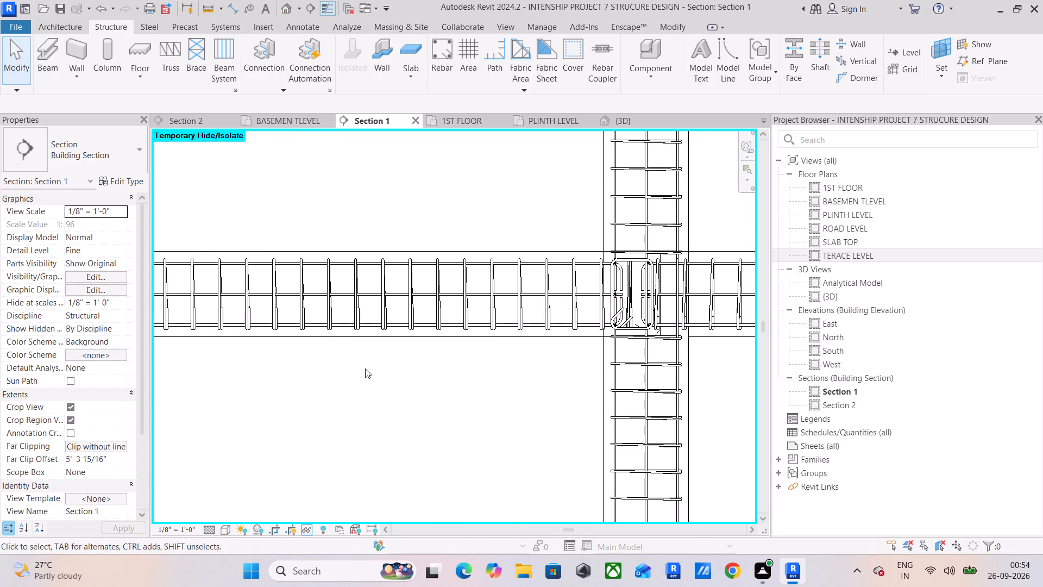
scroll(382, 371, "down", 4)
left_click(546, 355)
scroll(538, 355, "up", 5)
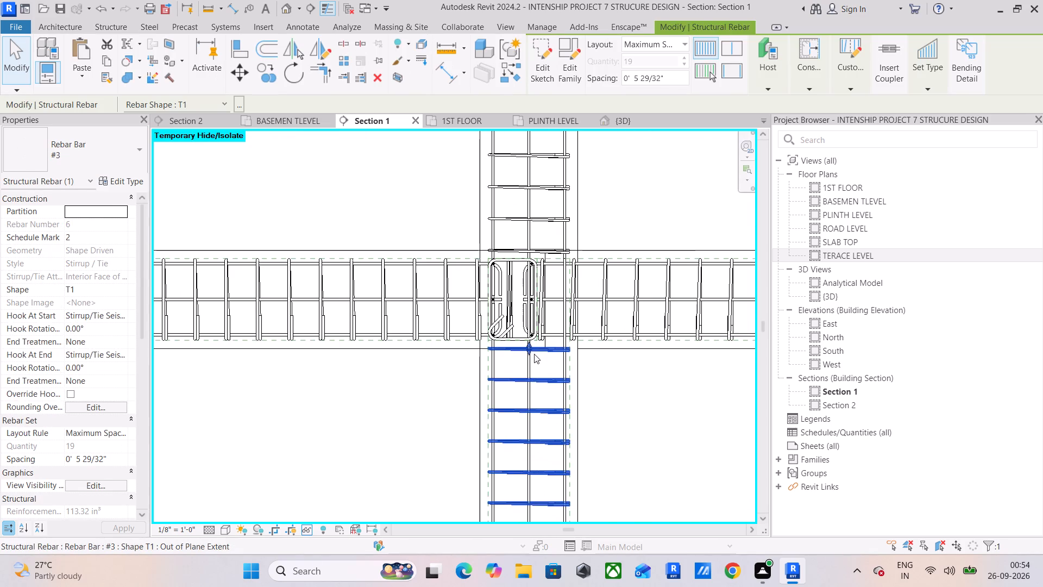
left_click_drag(531, 355, 531, 360)
left_click(599, 365)
Raise the lower end of the second column's #3 tie set standing on the topmost beam to clear the beam.
scroll(595, 353, "down", 1)
left_click(536, 263)
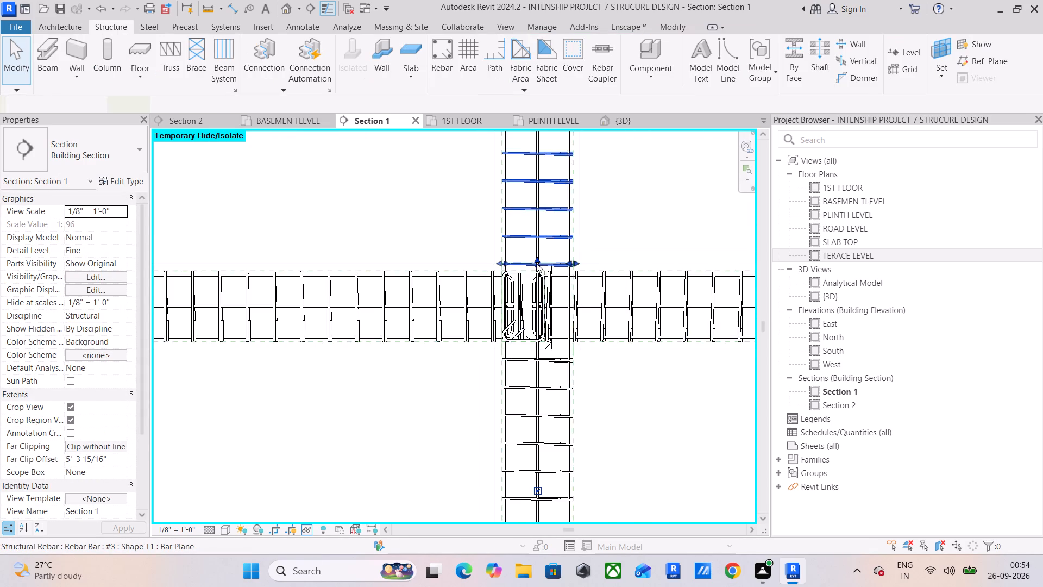
scroll(536, 263, "up", 8)
left_click_drag(538, 260, 539, 248)
scroll(502, 291, "down", 4)
left_click(363, 241)
Raise the lower end of the third column's #3 tie set above the topmost beam to clear the beam's top.
scroll(365, 246, "down", 12)
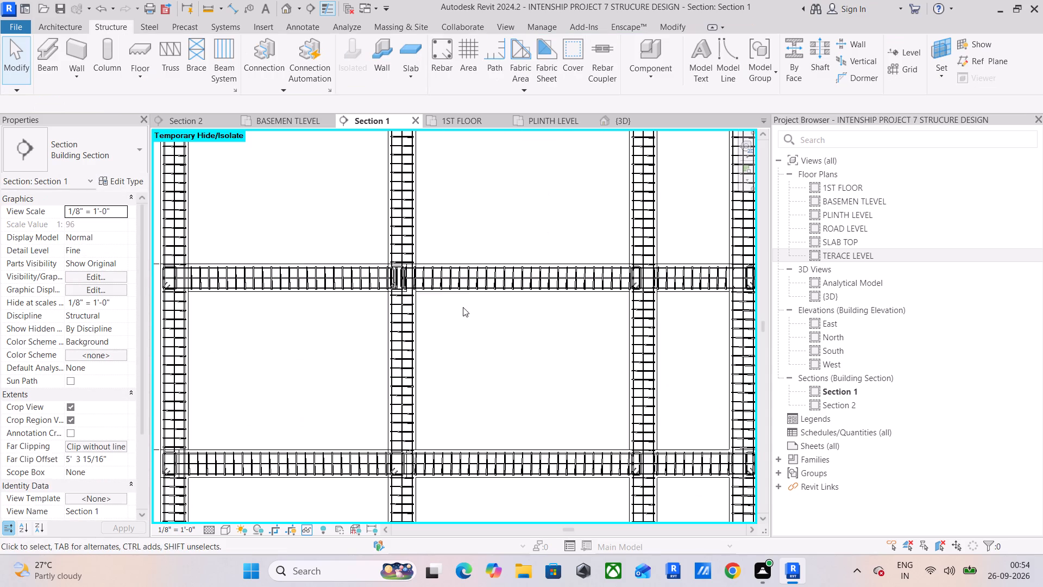
middle_click_drag(633, 291, 348, 394)
scroll(364, 372, "up", 11)
left_click(372, 357)
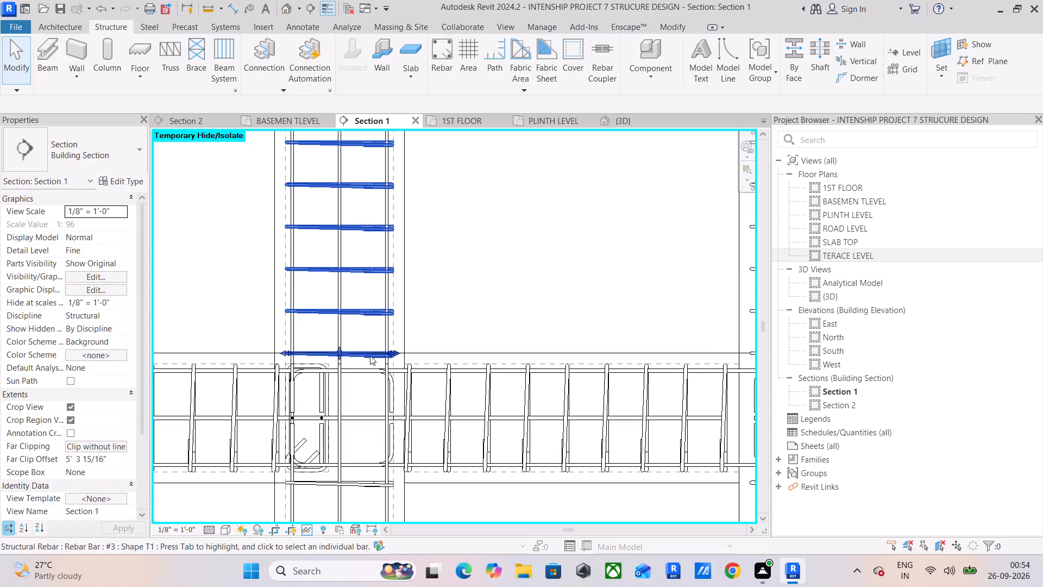
left_click_drag(339, 348, 340, 341)
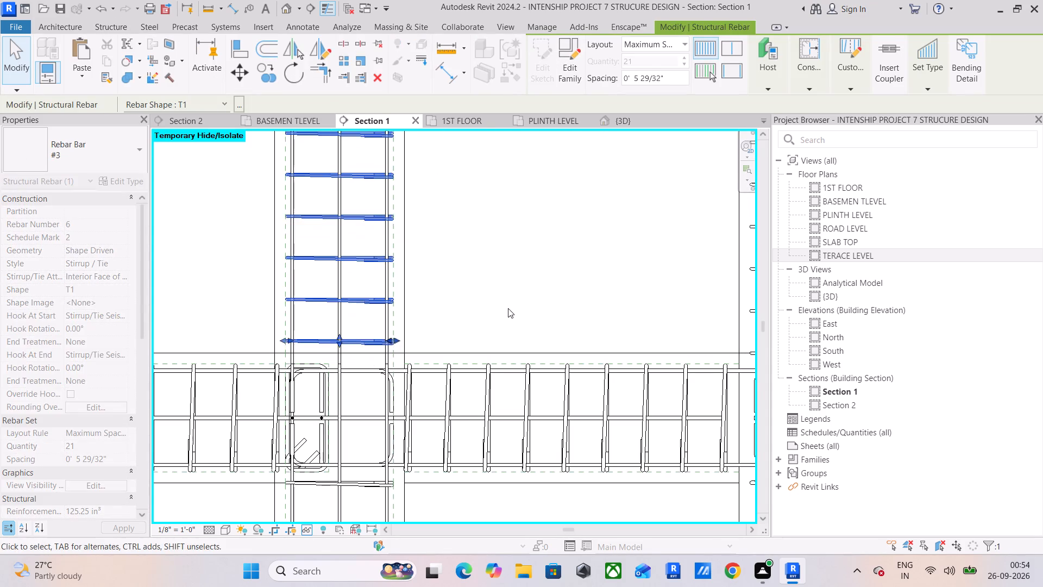
left_click(511, 306)
Raise the lower end of the fourth column's #3 tie set above the topmost beam to clear the beam's top.
scroll(512, 304, "down", 6)
middle_click_drag(516, 304, 216, 320)
scroll(312, 335, "up", 5)
left_click(340, 349)
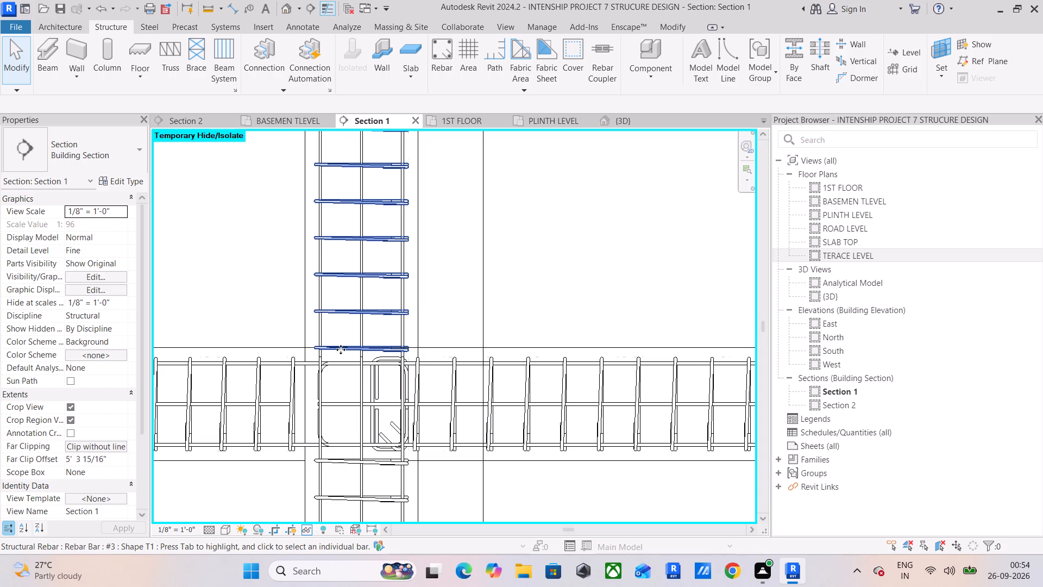
left_click_drag(359, 347, 361, 336)
left_click(483, 304)
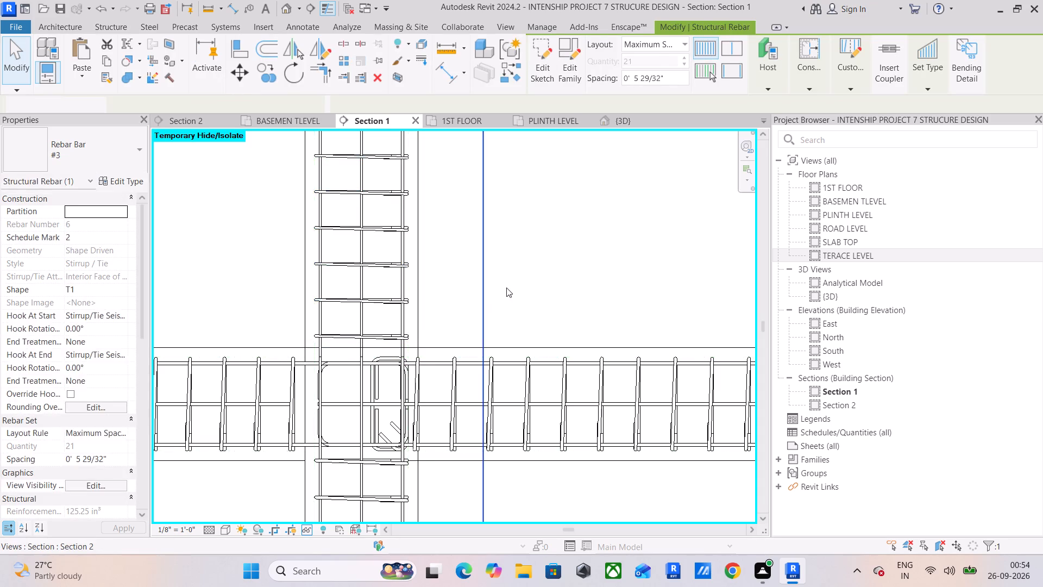
Examine the column tie ends along the topmost beam, from the rightmost column across to the leftmost.
scroll(506, 288, "down", 5)
middle_click_drag(522, 297, 62, 310)
scroll(349, 327, "down", 5)
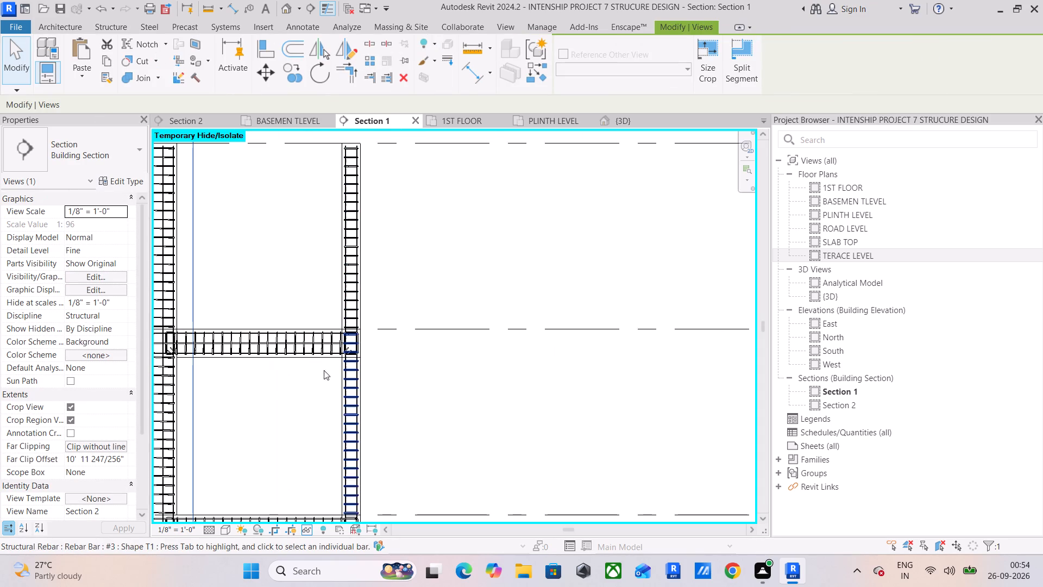
middle_click_drag(304, 384, 482, 383)
middle_click_drag(300, 334, 381, 408)
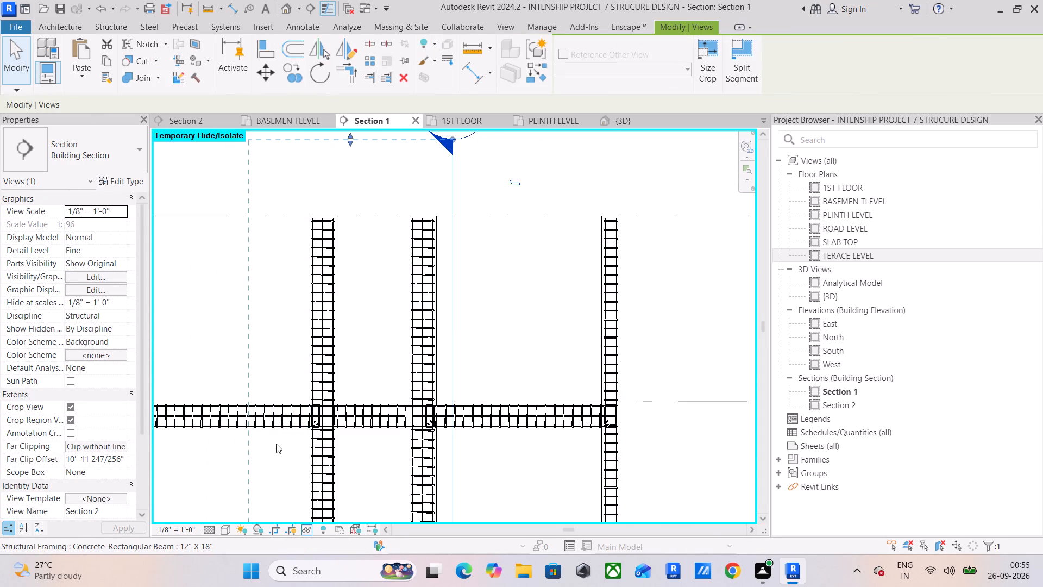
scroll(210, 418, "down", 3)
middle_click_drag(213, 417, 293, 419)
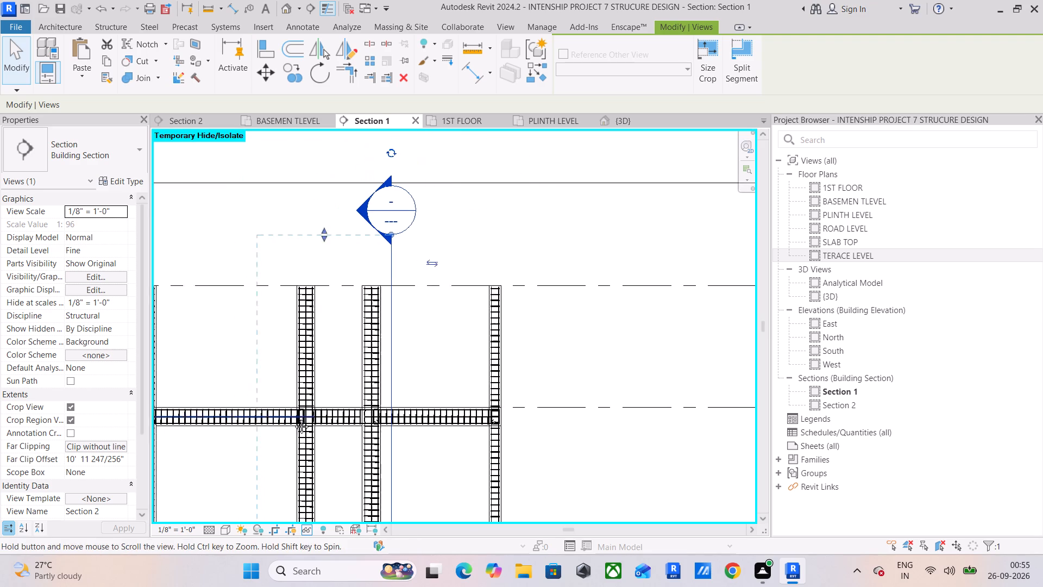
middle_click_drag(293, 419, 381, 419)
middle_click_drag(231, 397, 344, 401)
scroll(370, 398, "up", 14)
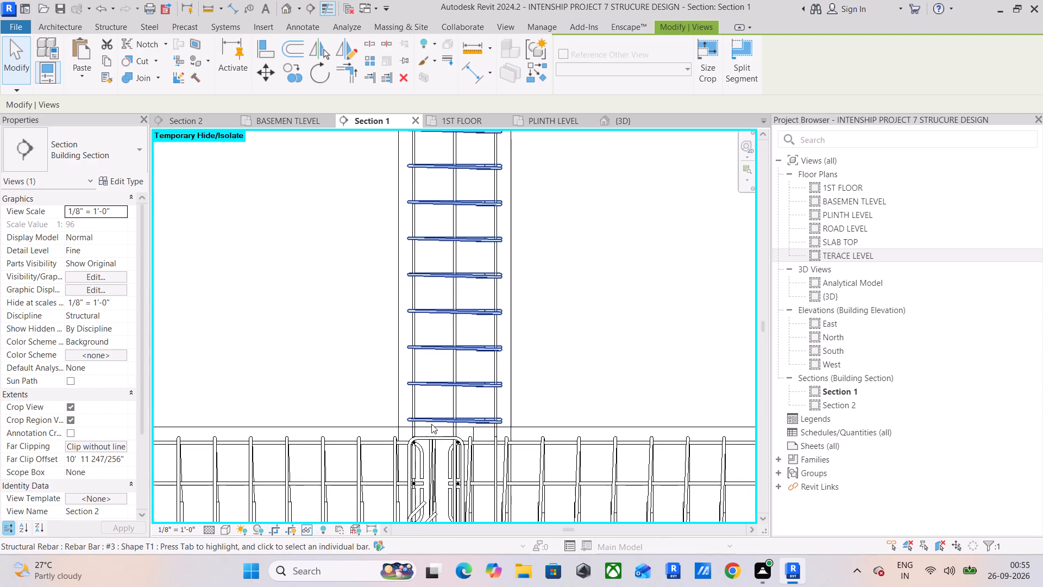
scroll(316, 404, "down", 12)
middle_click_drag(317, 404, 536, 421)
scroll(351, 425, "up", 7)
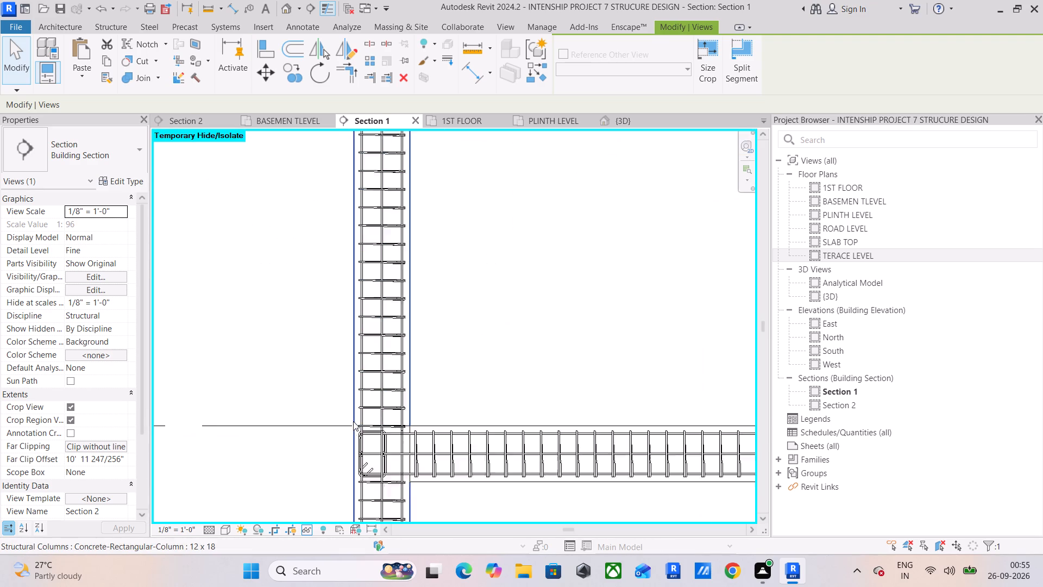
Raise the lower end of the leftmost column's #3 tie set standing on the topmost beam to clear the beam.
scroll(353, 421, "up", 2)
left_click(379, 424)
left_click(396, 426)
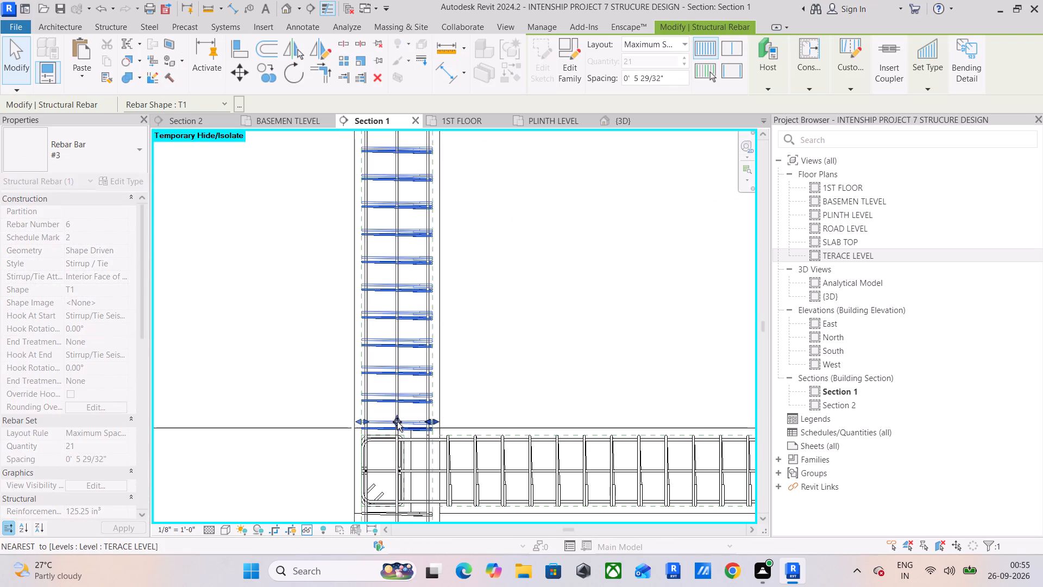
left_click(618, 349)
Lower the upper end of the second column's #3 tie set under the second beam from the top to clear the beam's underside.
scroll(542, 342, "down", 5)
middle_click_drag(532, 362, 391, 258)
scroll(385, 342, "down", 5)
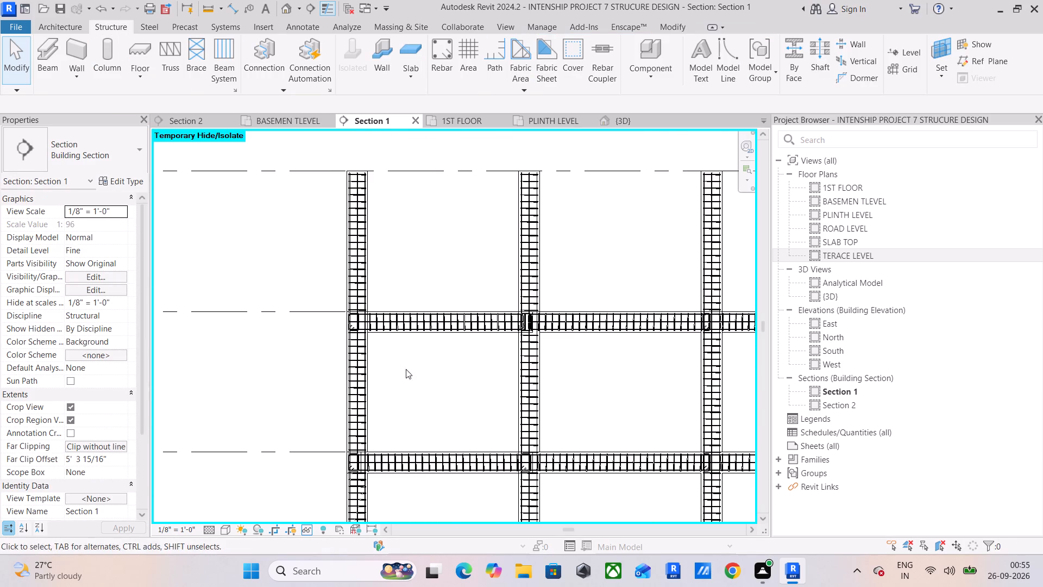
middle_click_drag(406, 369, 397, 270)
scroll(329, 411, "up", 4)
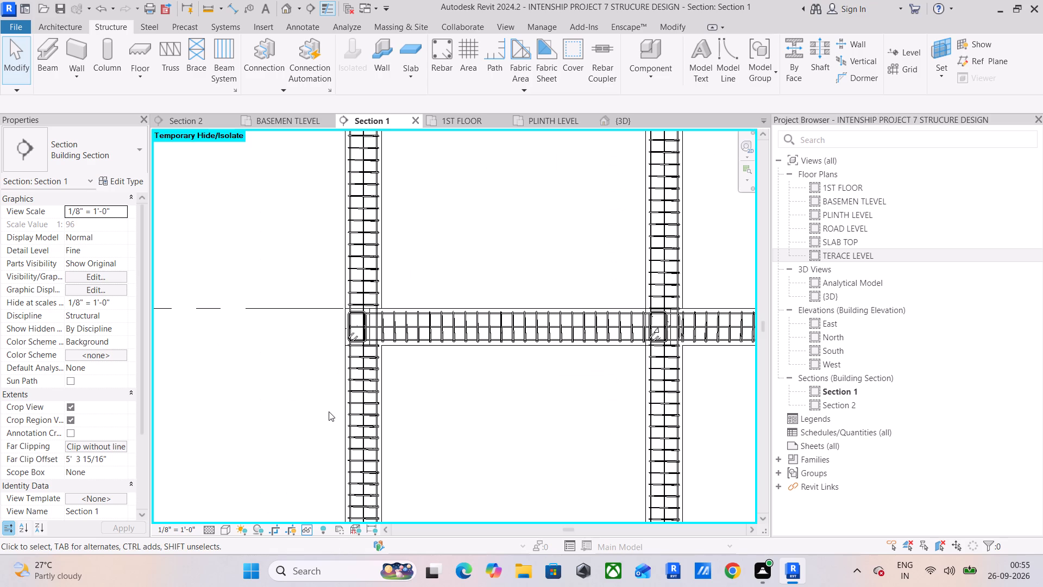
scroll(657, 323, "up", 5)
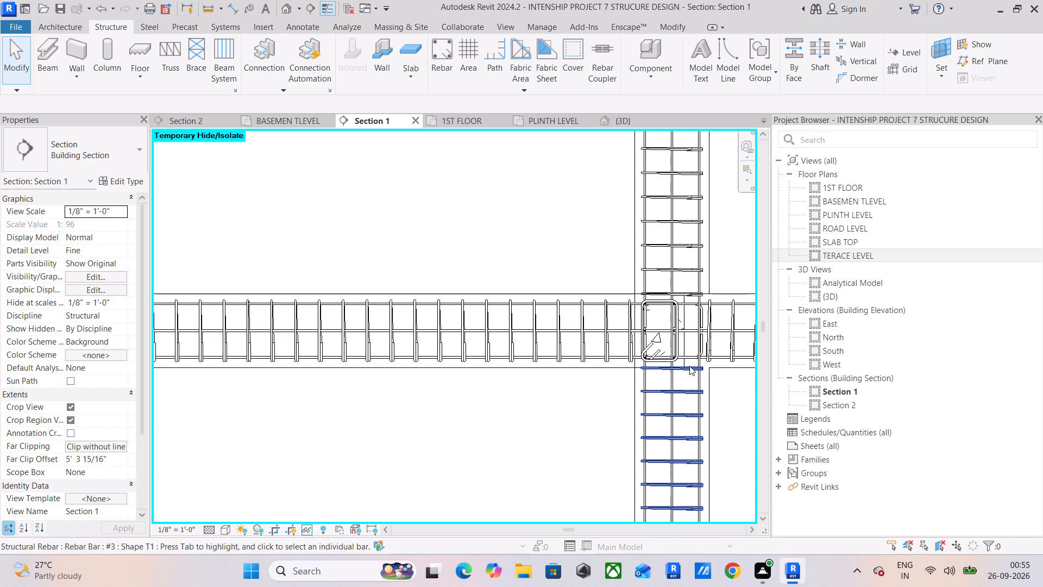
left_click(689, 366)
left_click(675, 374)
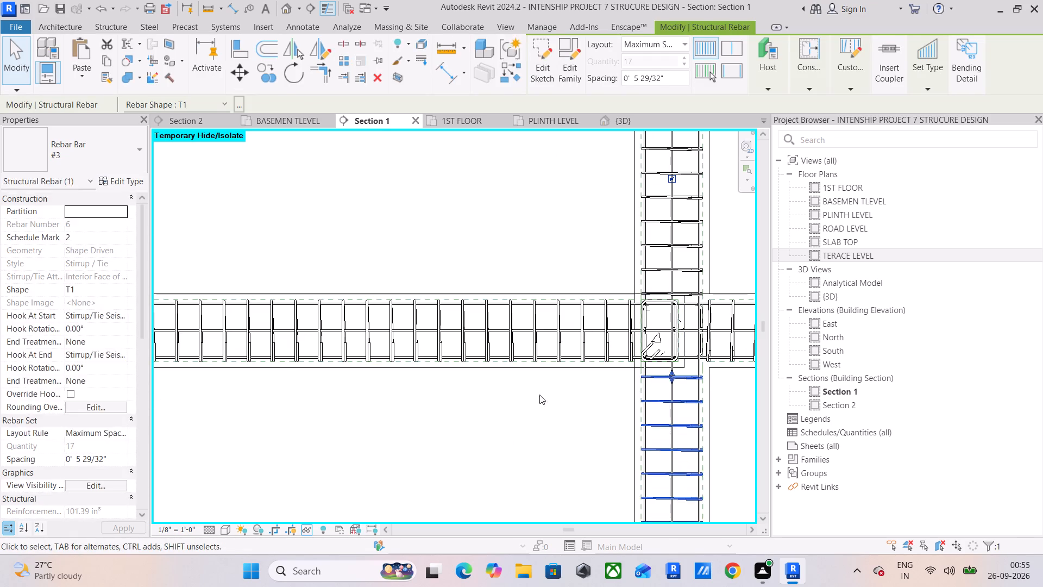
left_click(527, 398)
Examine the column tie ends at the lower beam and slab joints of Section 1, down to the footings.
scroll(527, 403, "down", 5)
middle_click_drag(596, 435, 208, 327)
scroll(208, 327, "up", 1)
scroll(429, 351, "down", 3)
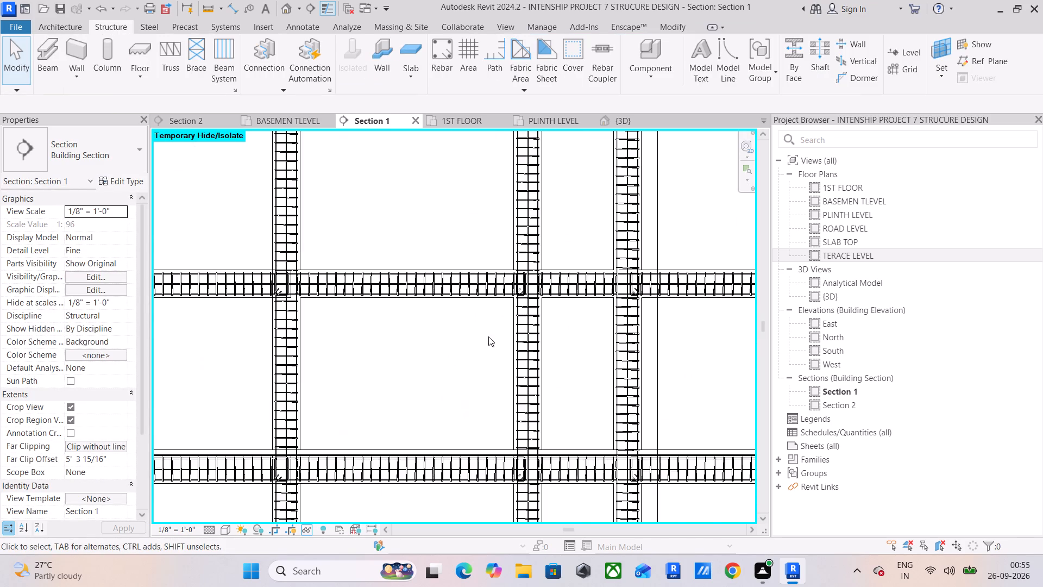
scroll(539, 290, "up", 9)
scroll(523, 319, "down", 13)
middle_click_drag(494, 338, 476, 227)
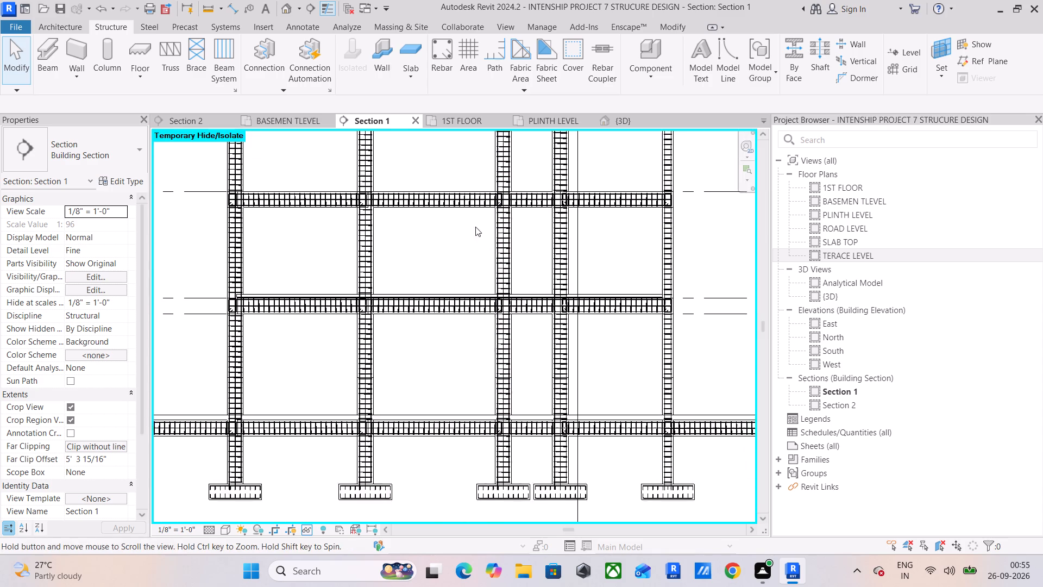
scroll(316, 299, "up", 5)
scroll(257, 310, "up", 4)
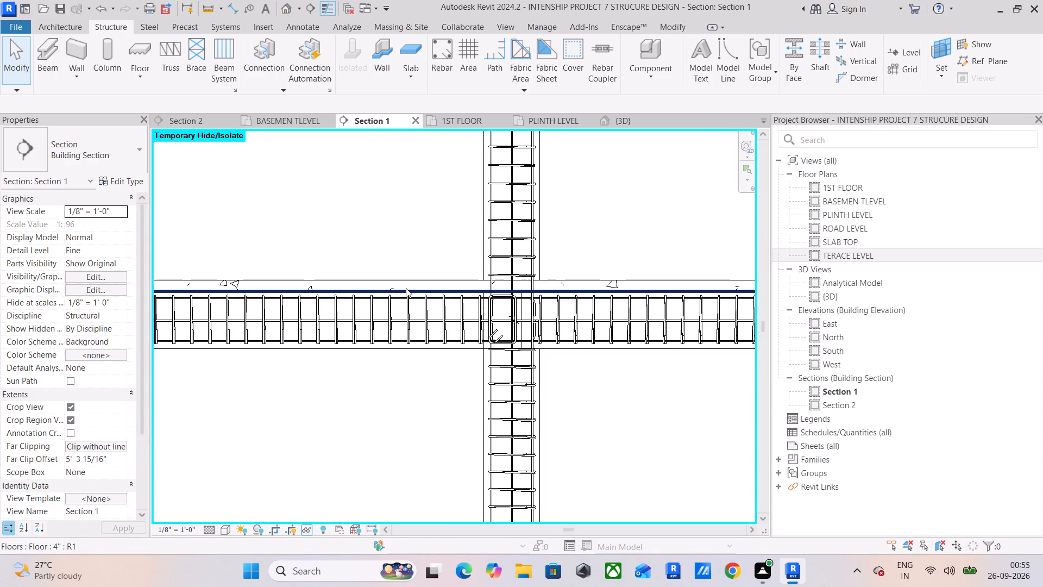
scroll(418, 289, "down", 6)
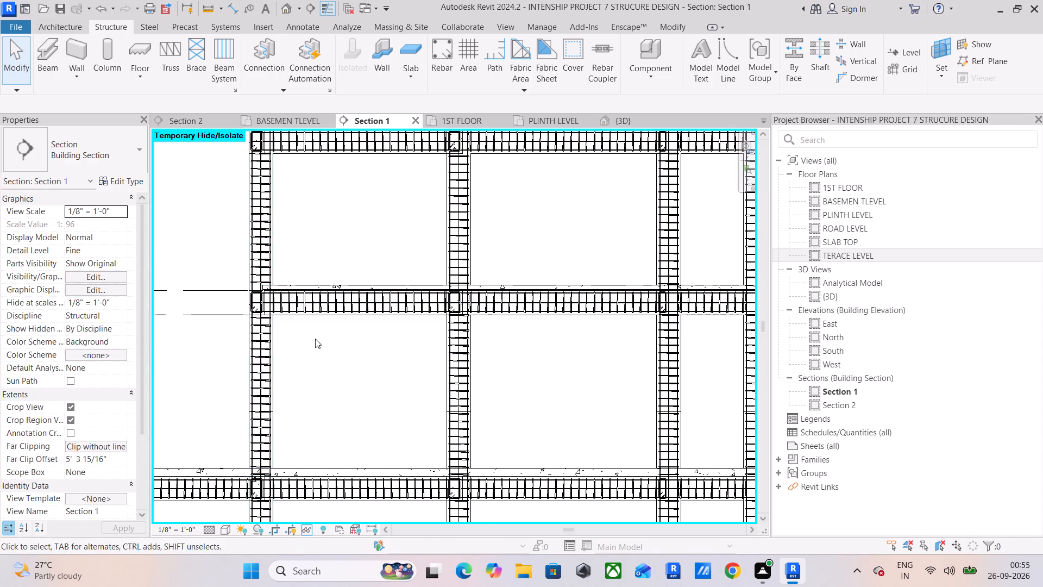
scroll(318, 343, "down", 3)
middle_click_drag(318, 349, 338, 228)
scroll(306, 309, "up", 10)
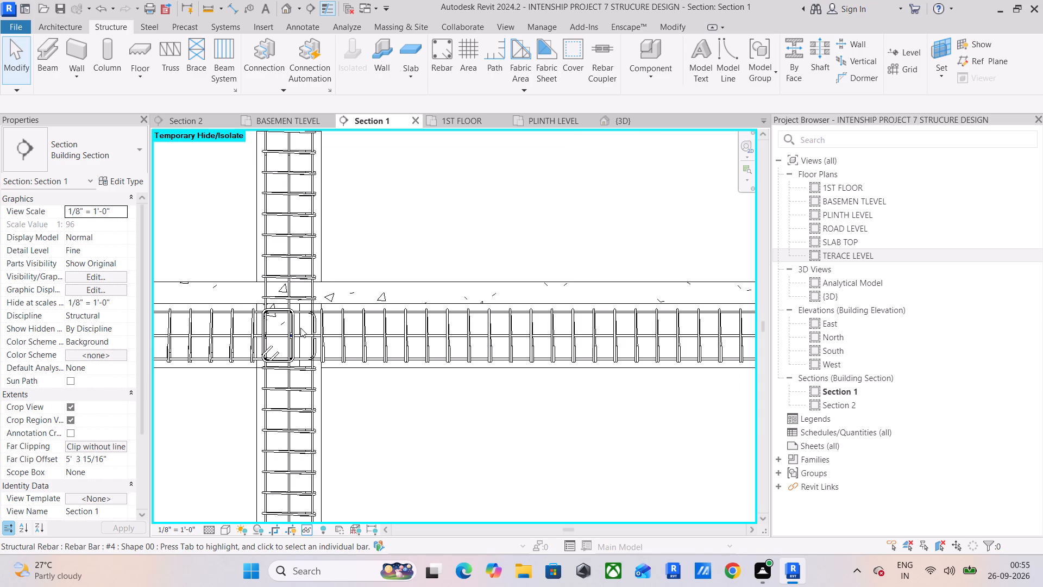
scroll(489, 372, "down", 10)
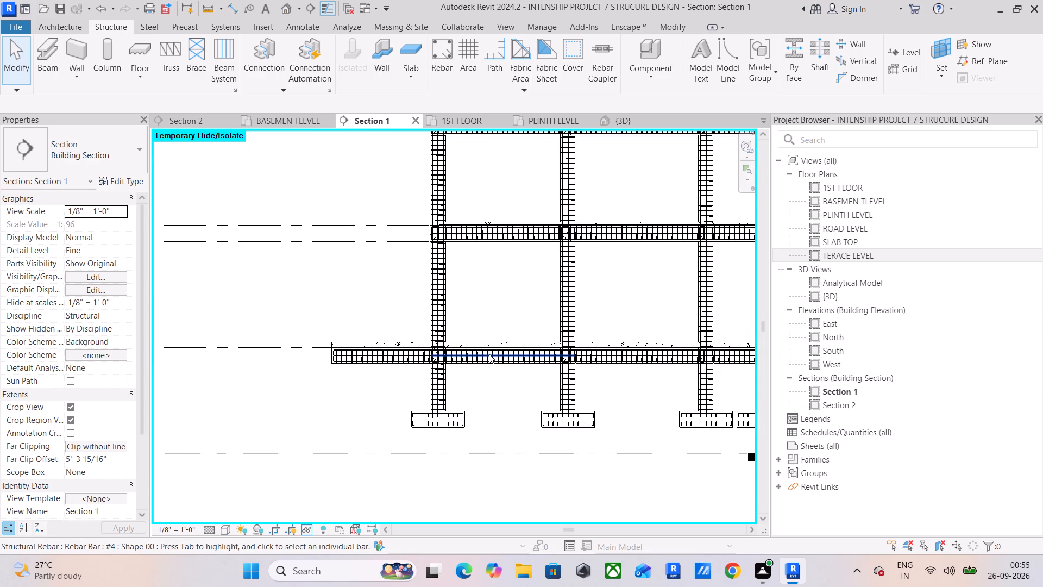
scroll(510, 309, "down", 5)
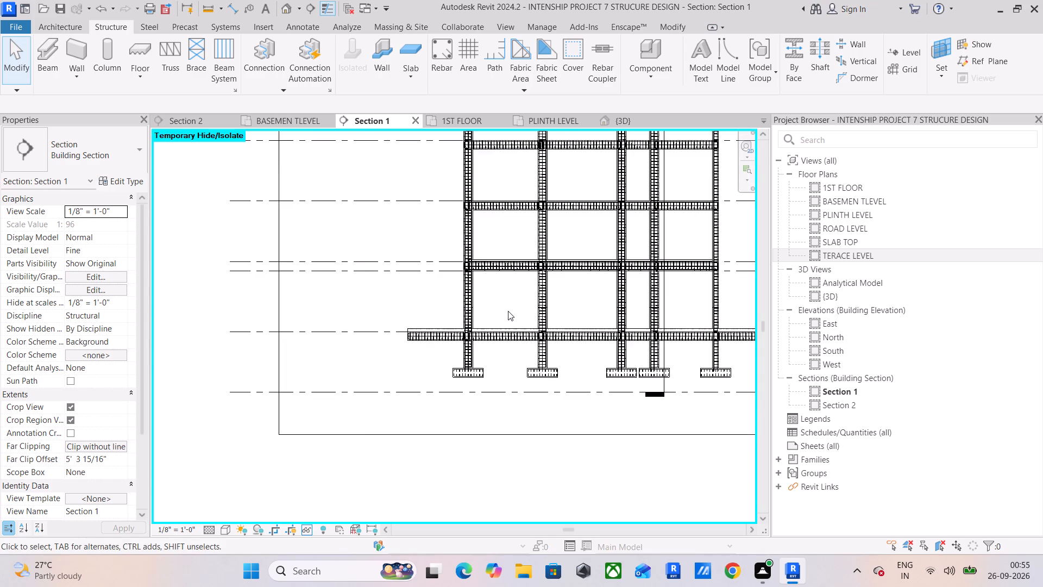
middle_click_drag(500, 331, 448, 389)
In the 3D view, replace the current section box with one fitted around the basement-level 6" concrete floor.
left_click(630, 116)
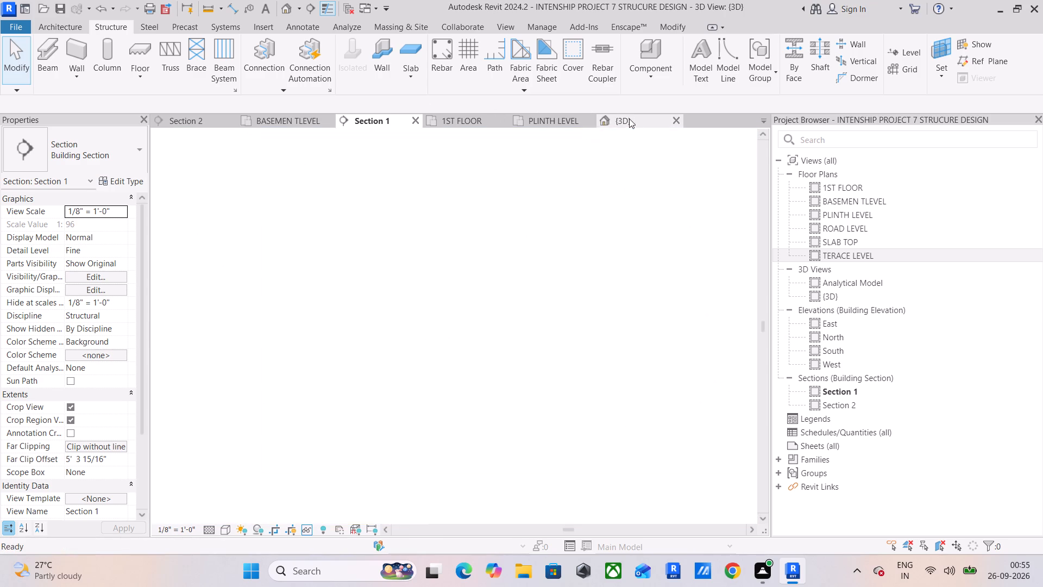
scroll(324, 303, "down", 6)
left_click(67, 446)
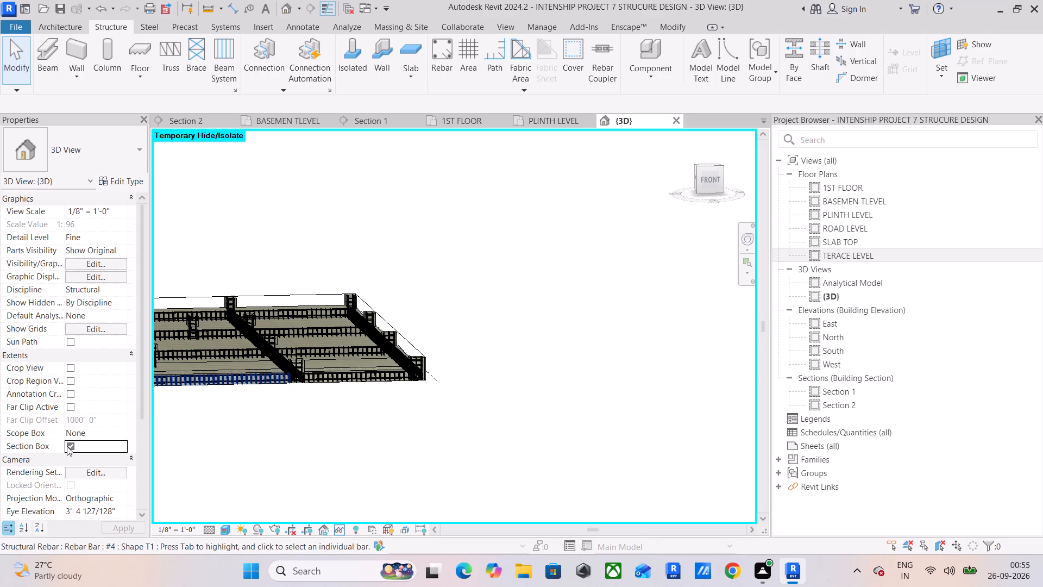
scroll(467, 363, "down", 5)
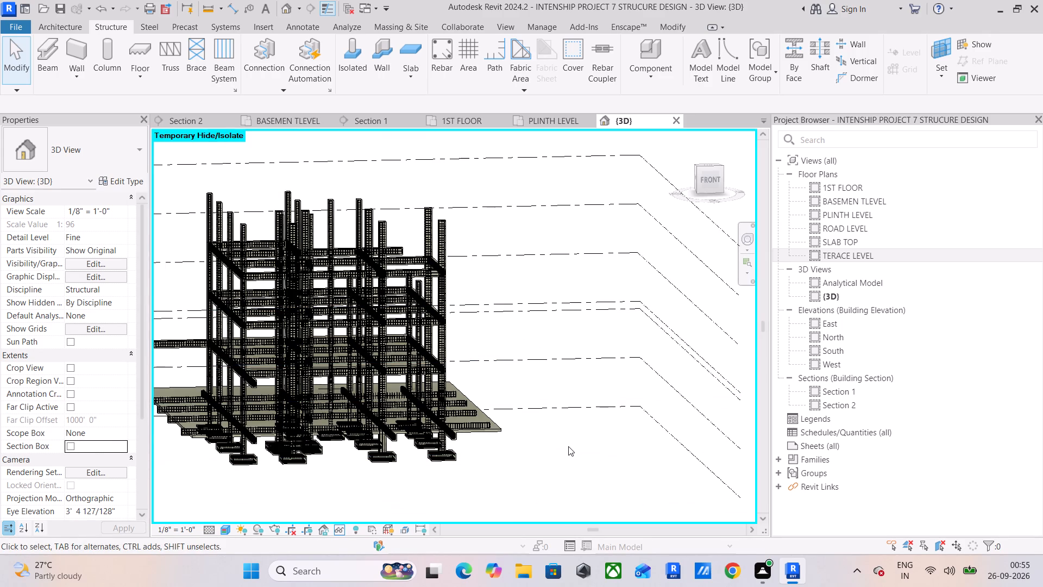
left_click(495, 435)
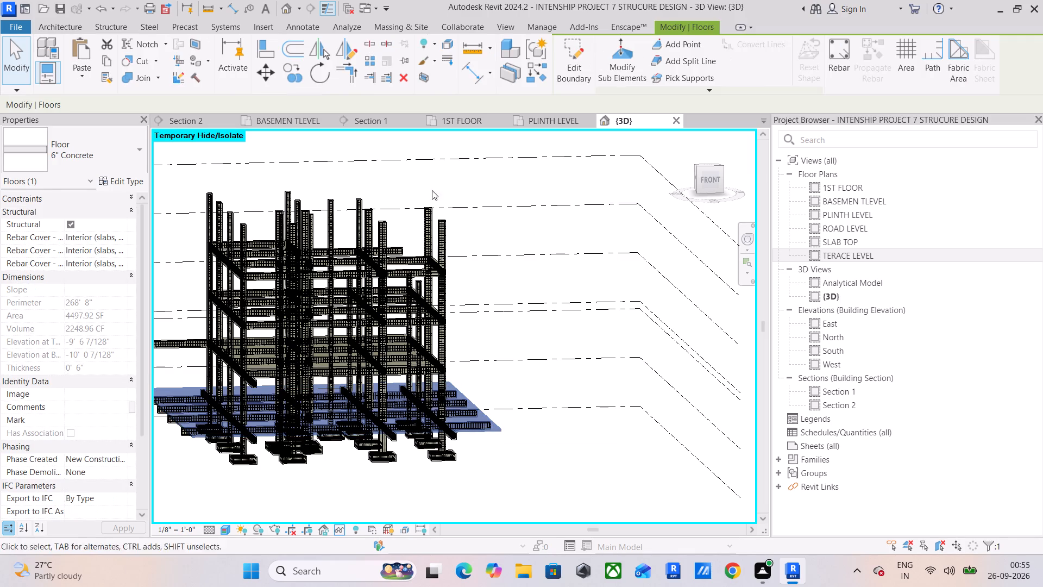
left_click(429, 76)
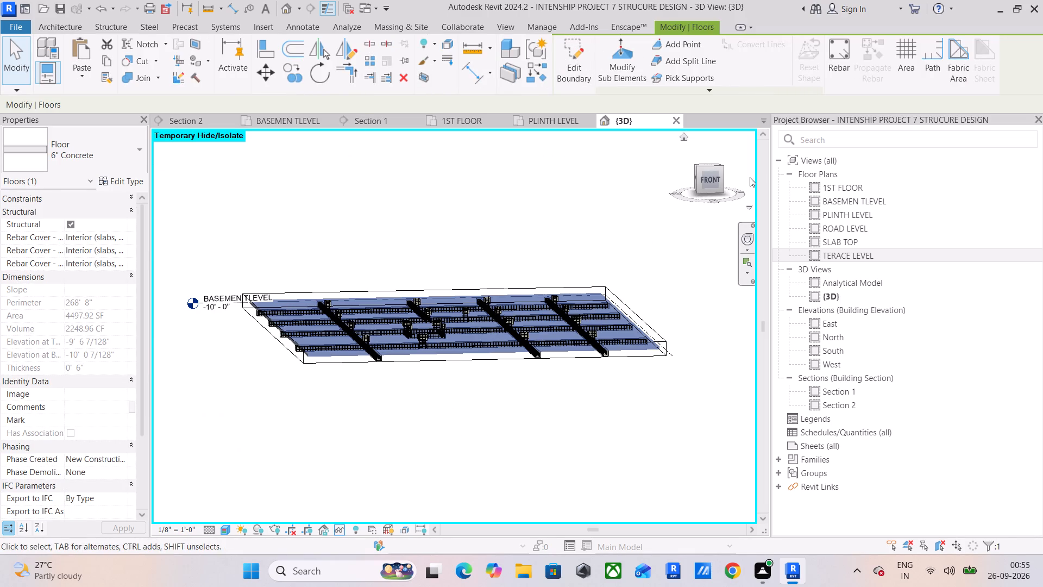
Save the project and assign the SLAB COVER <0' - 2"> rebar cover setting to the basement-level floor, working from the front.
left_click(708, 184)
scroll(380, 312, "up", 5)
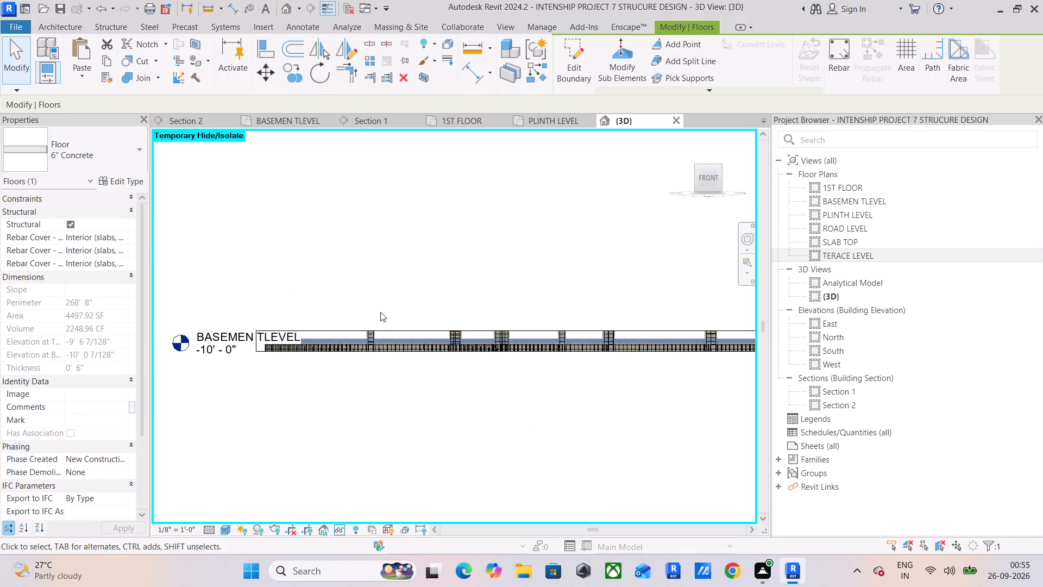
scroll(280, 345, "up", 11)
middle_click_drag(380, 328, 317, 323)
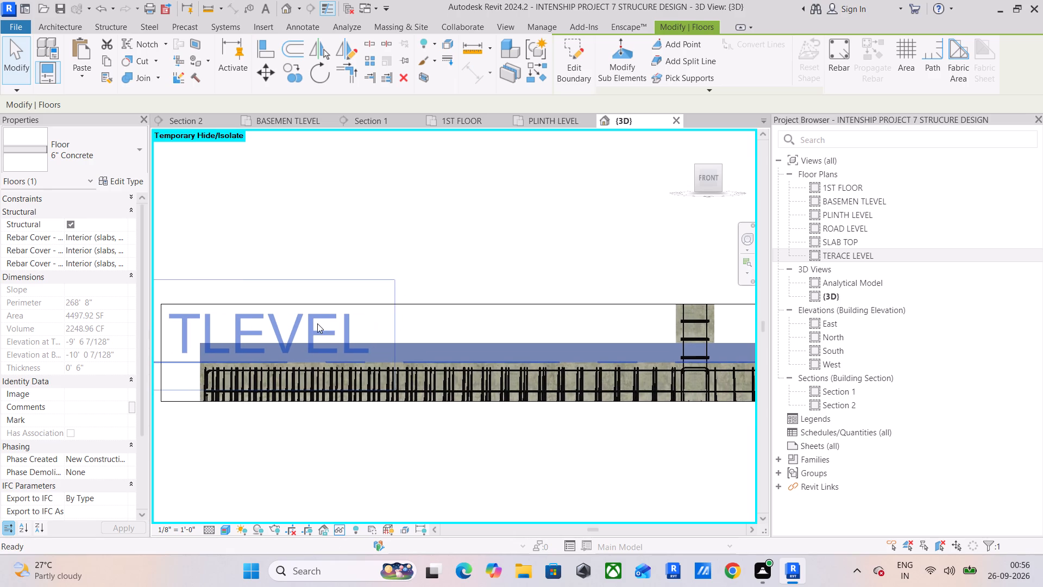
scroll(317, 323, "up", 5)
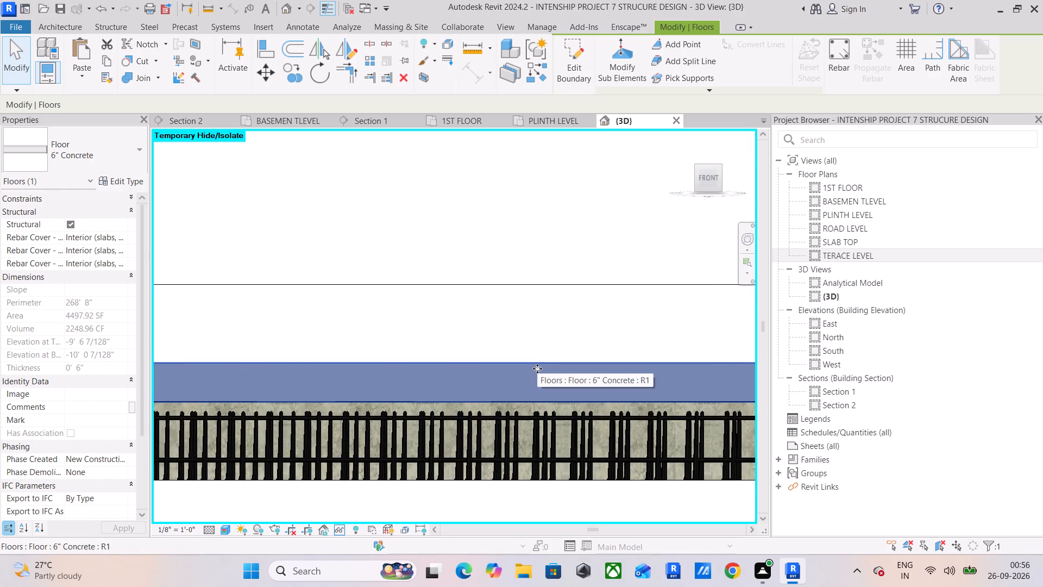
left_click(70, 22)
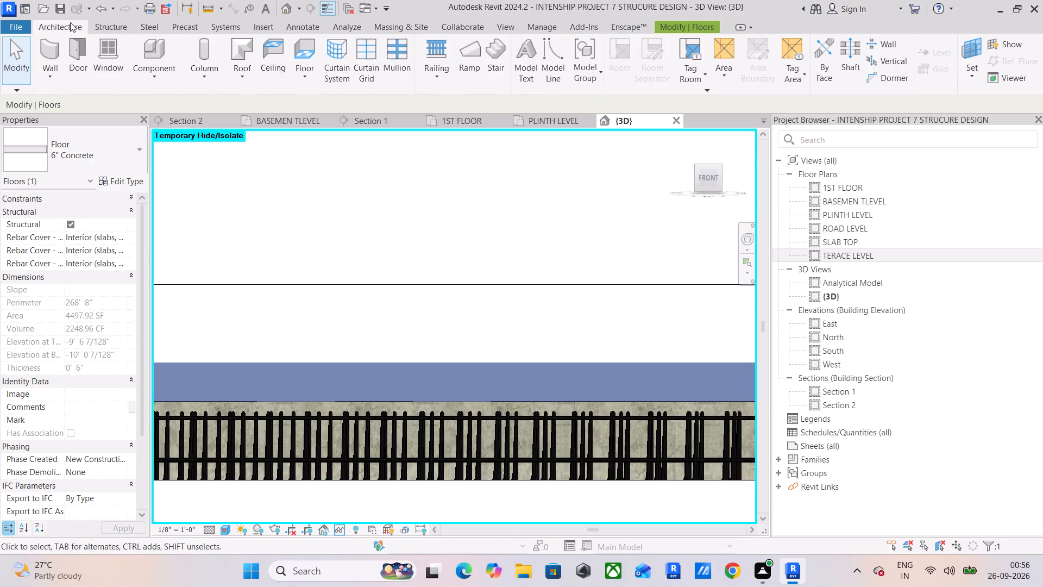
left_click(120, 20)
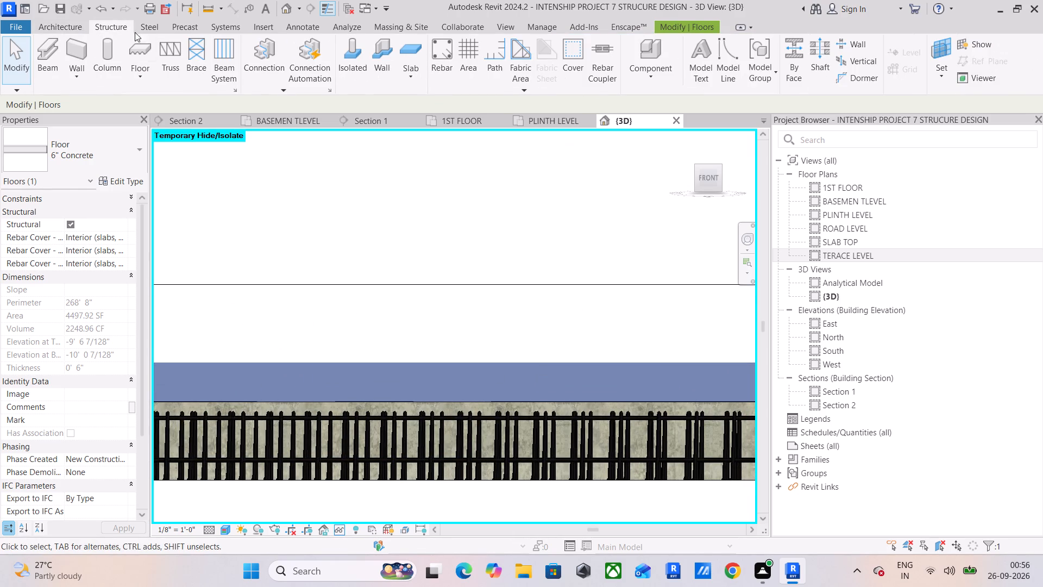
left_click(573, 55)
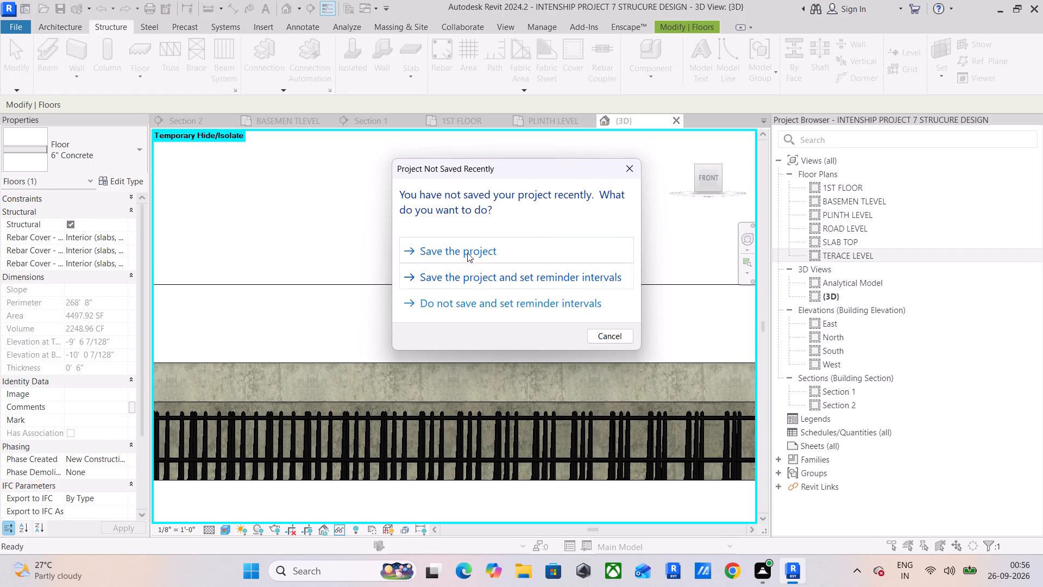
left_click(466, 249)
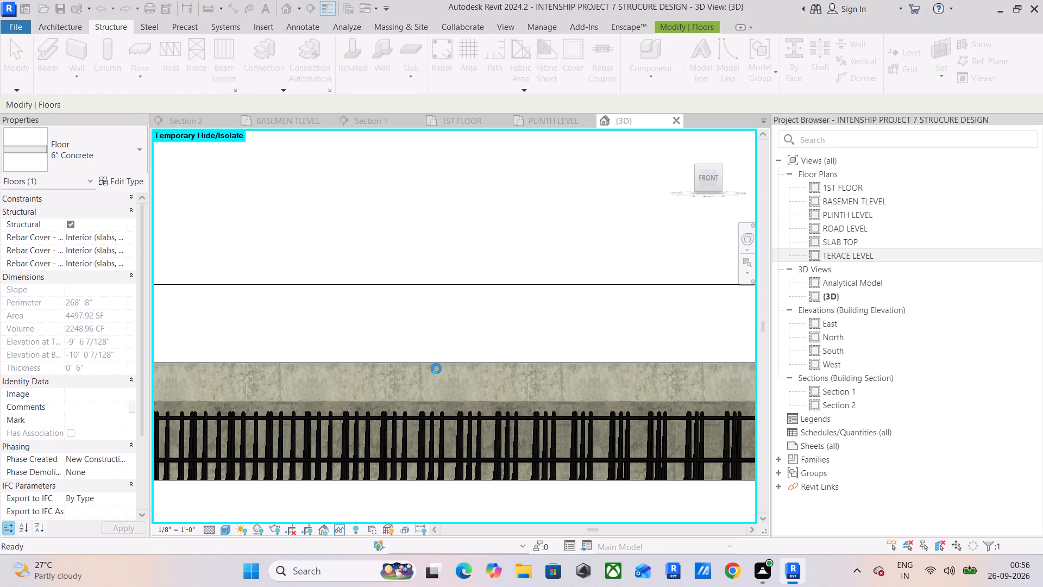
left_click(462, 363)
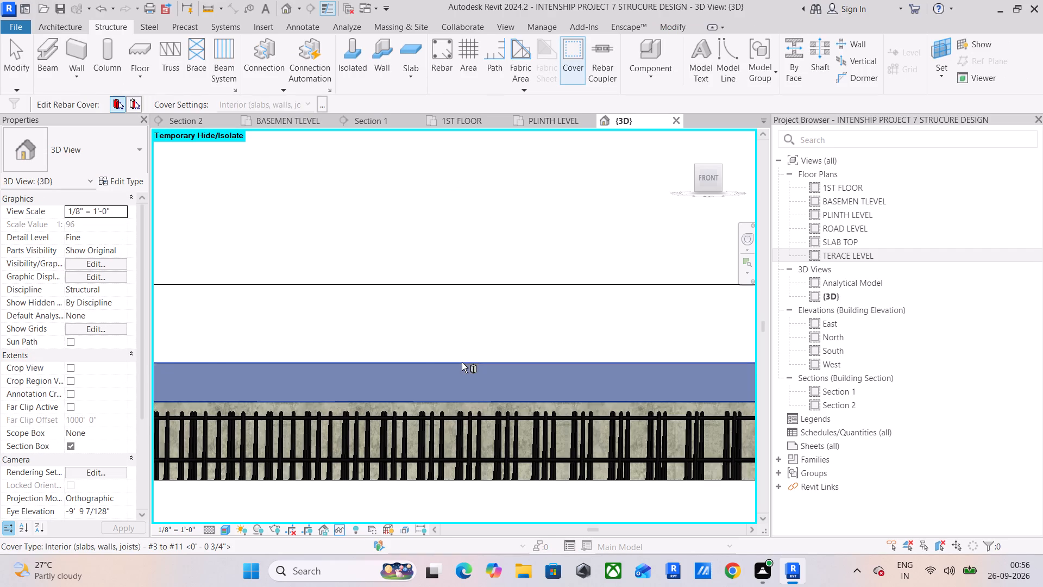
left_click(306, 102)
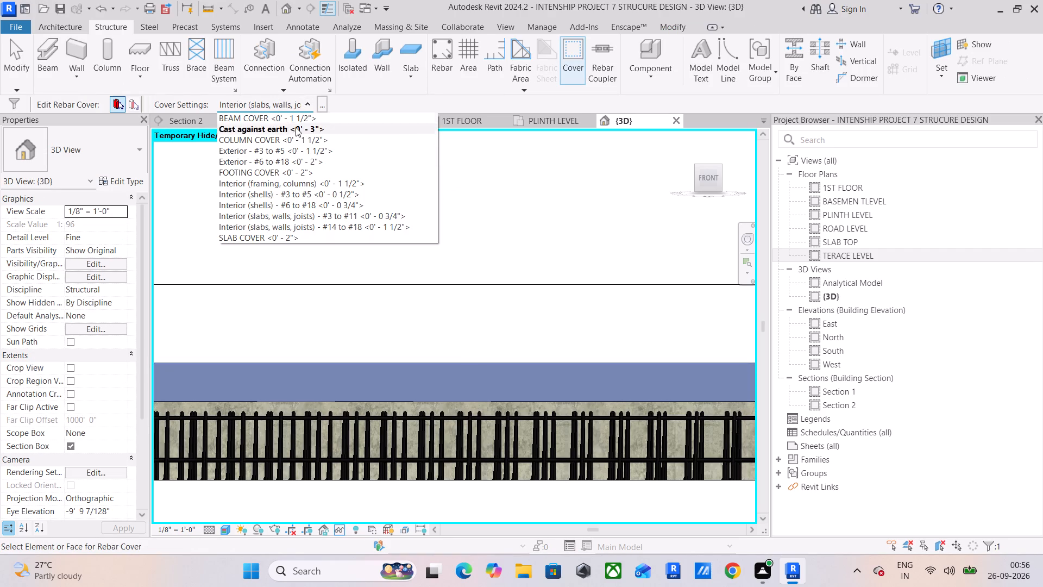
left_click(280, 234)
left_click(417, 361)
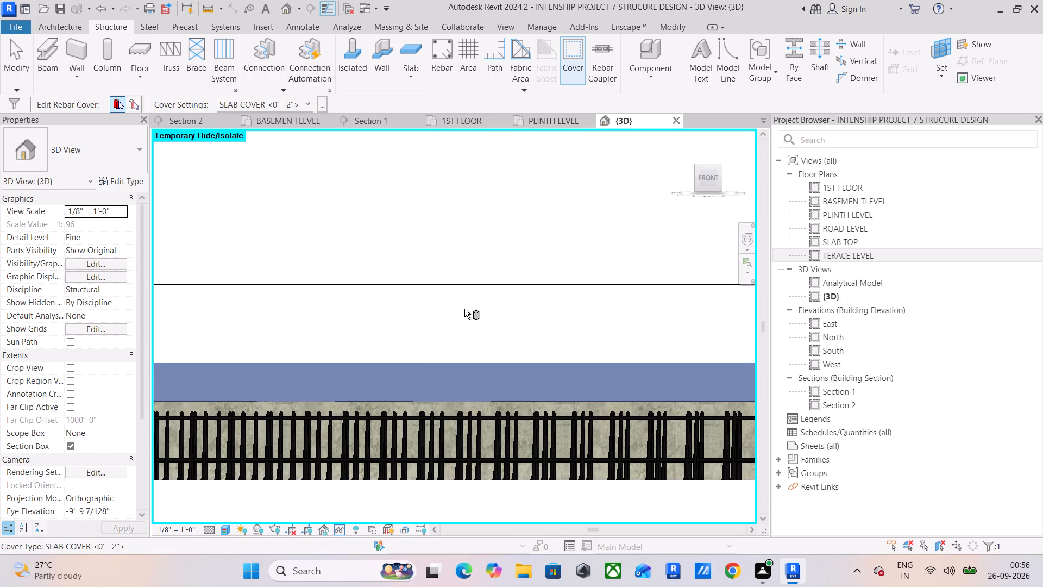
scroll(464, 309, "down", 4)
middle_click_drag(464, 309, 368, 309)
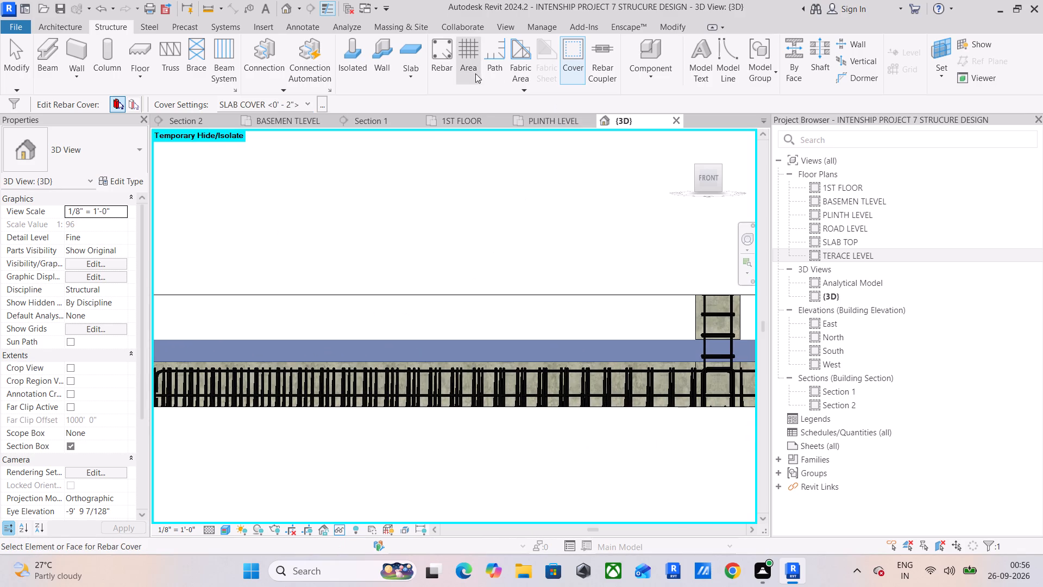
Return to Section 1 and set the SLAB COVER value to 20 mm in the rebar cover settings.
left_click(374, 121)
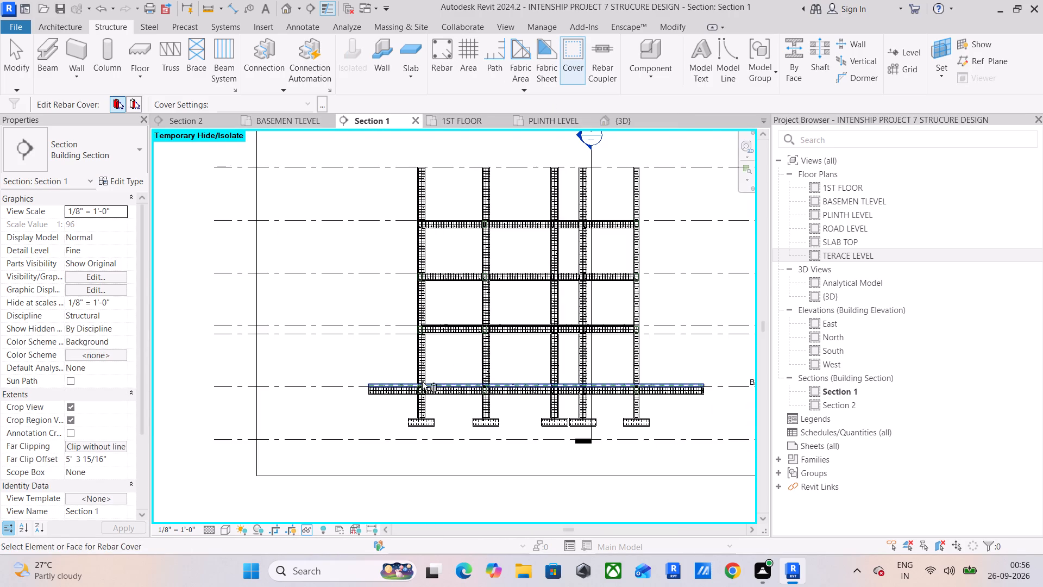
scroll(412, 384, "up", 12)
middle_click_drag(393, 372, 416, 296)
scroll(342, 267, "up", 4)
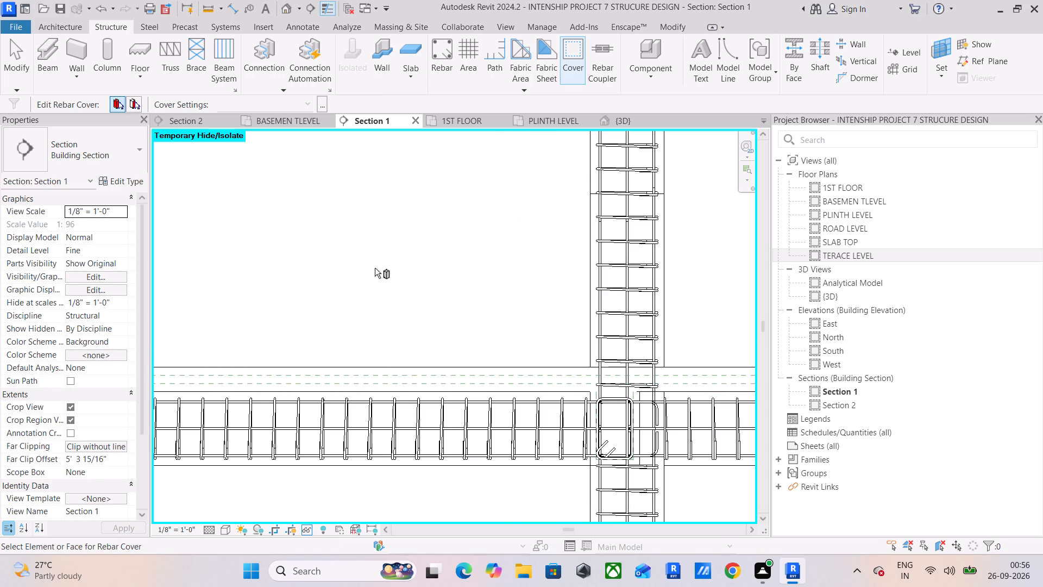
scroll(375, 268, "down", 3)
scroll(255, 310, "up", 4)
middle_click_drag(279, 338, 300, 274)
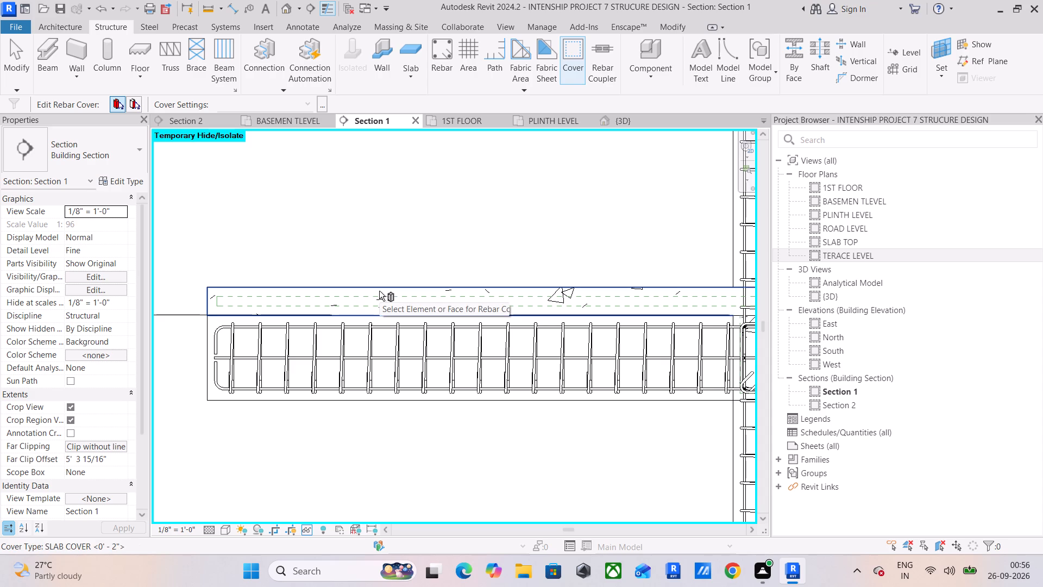
left_click(323, 101)
scroll(395, 322, "down", 4)
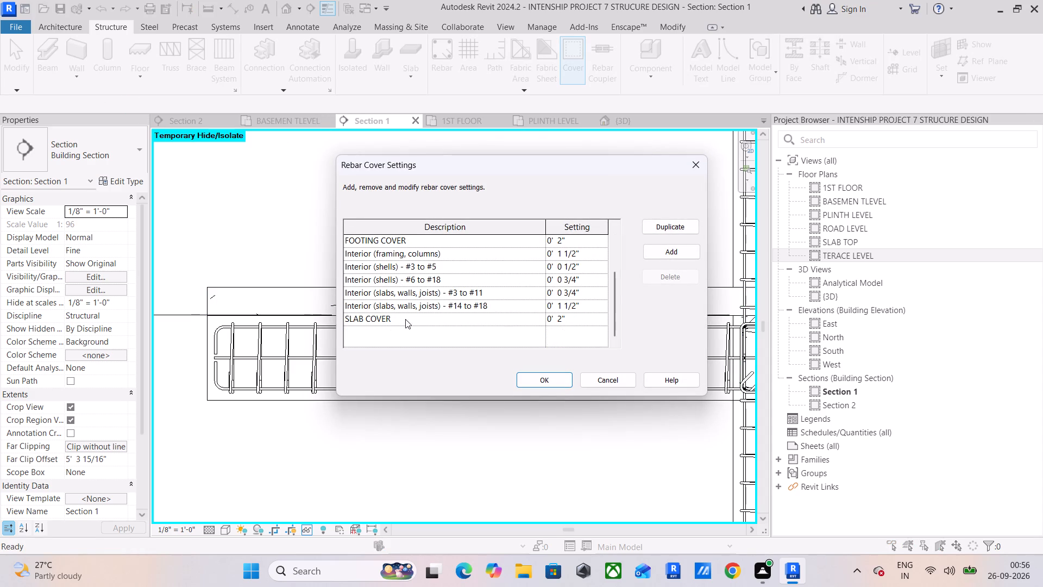
left_click(589, 315)
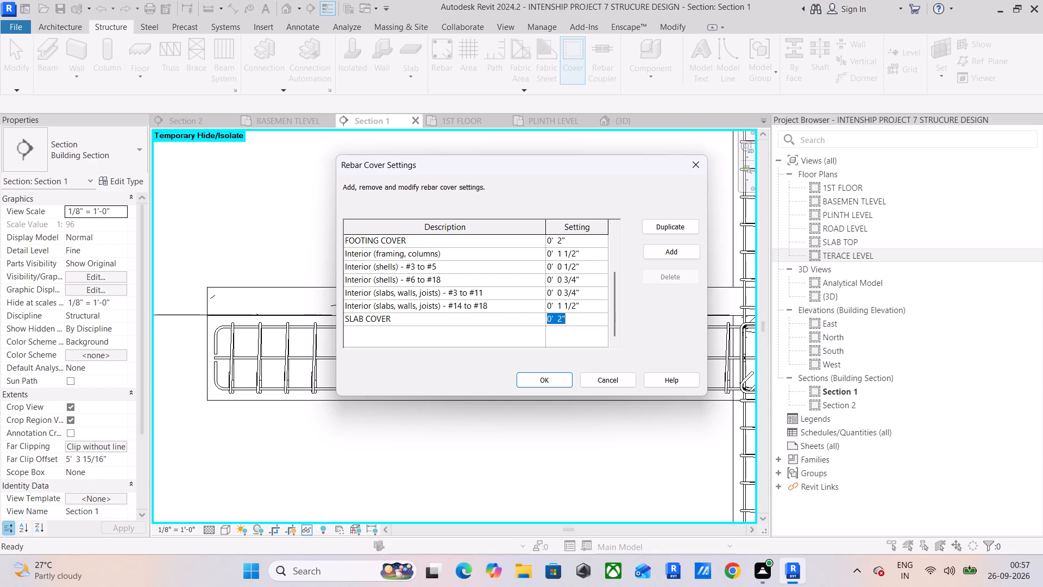
type("20MM")
key("Return")
left_click(545, 383)
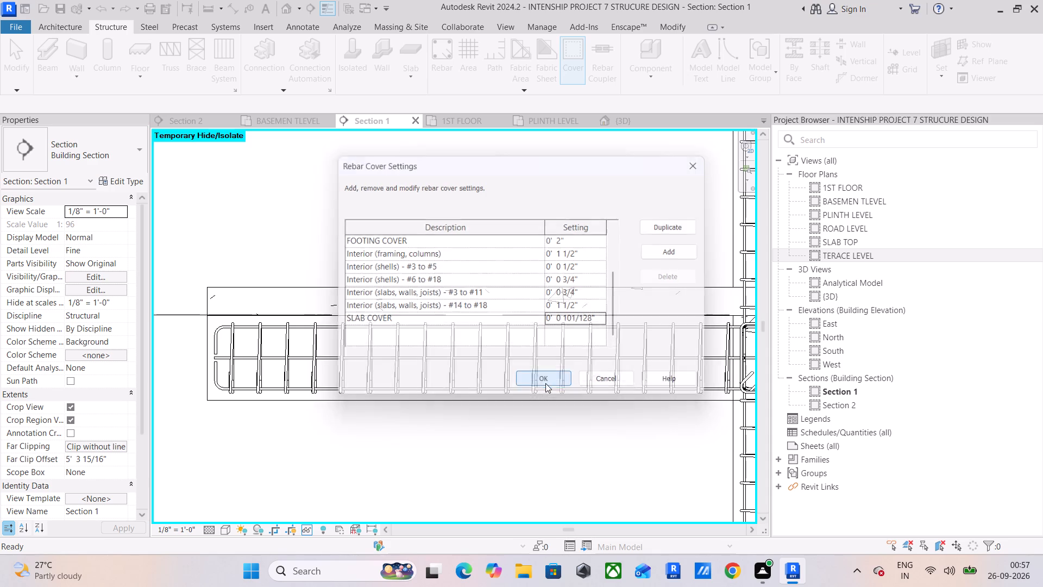
Start placing shape 00 rebar of type #4 and put one bar near the basement slab's lower end corner in Section 1.
middle_click_drag(354, 329, 296, 382)
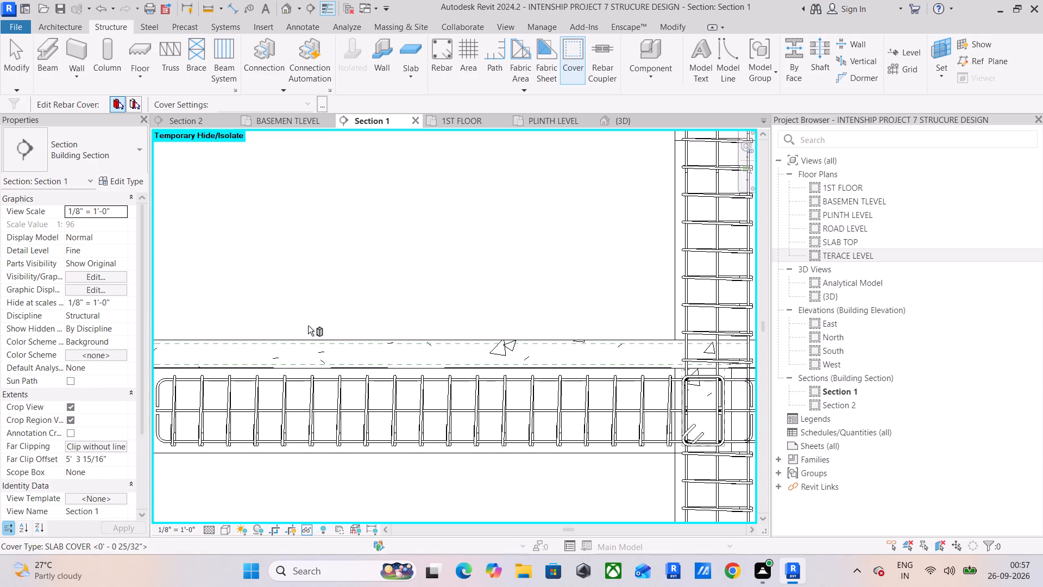
middle_click_drag(311, 326, 432, 292)
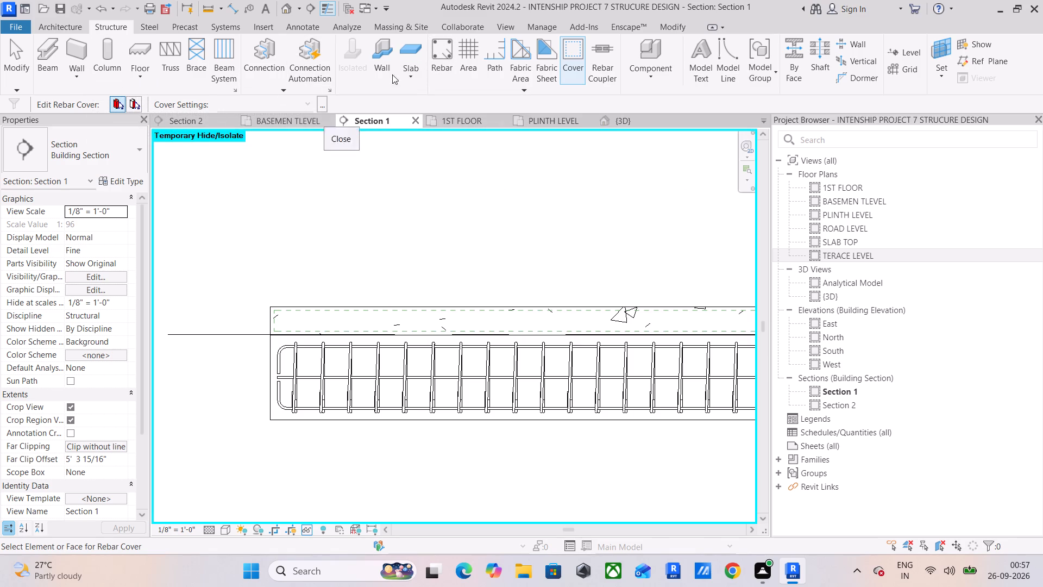
left_click(435, 48)
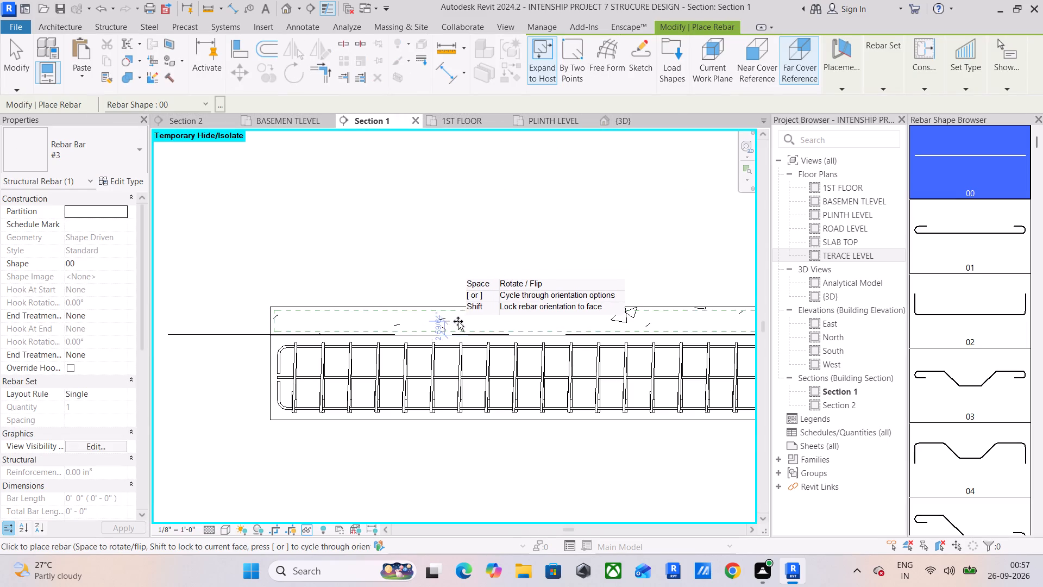
scroll(304, 313, "up", 10)
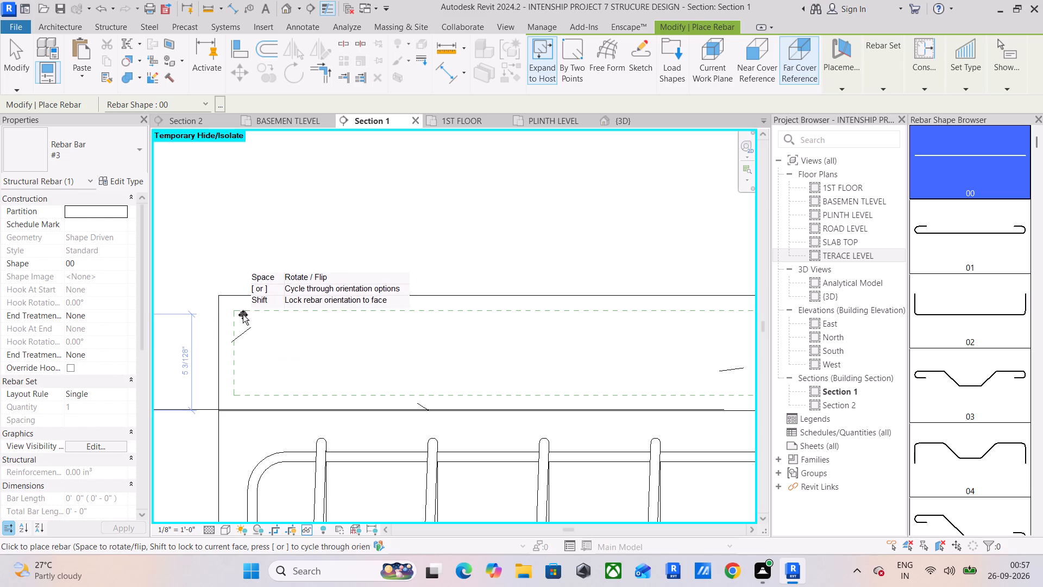
left_click(132, 155)
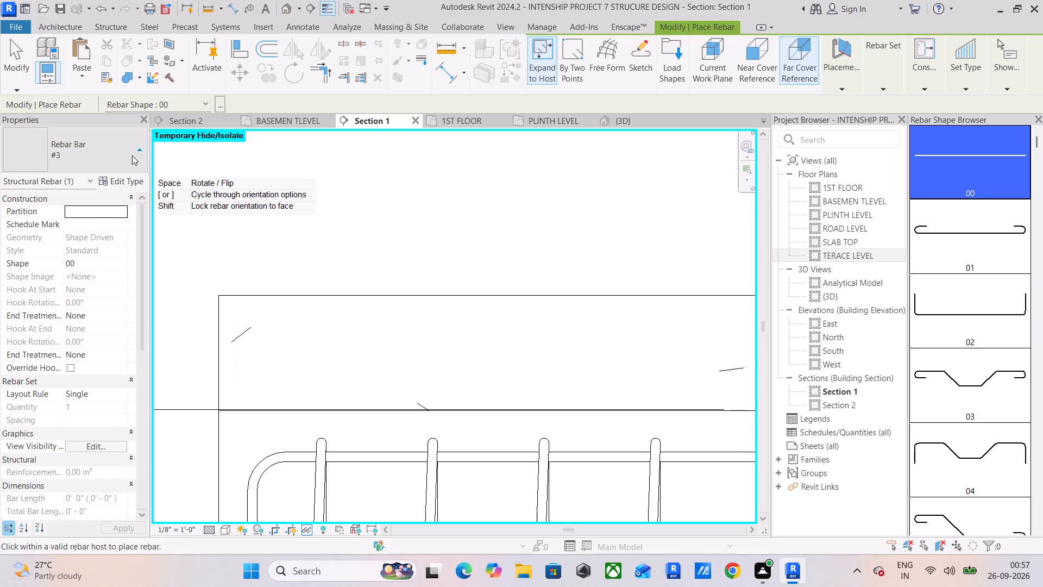
left_click(91, 248)
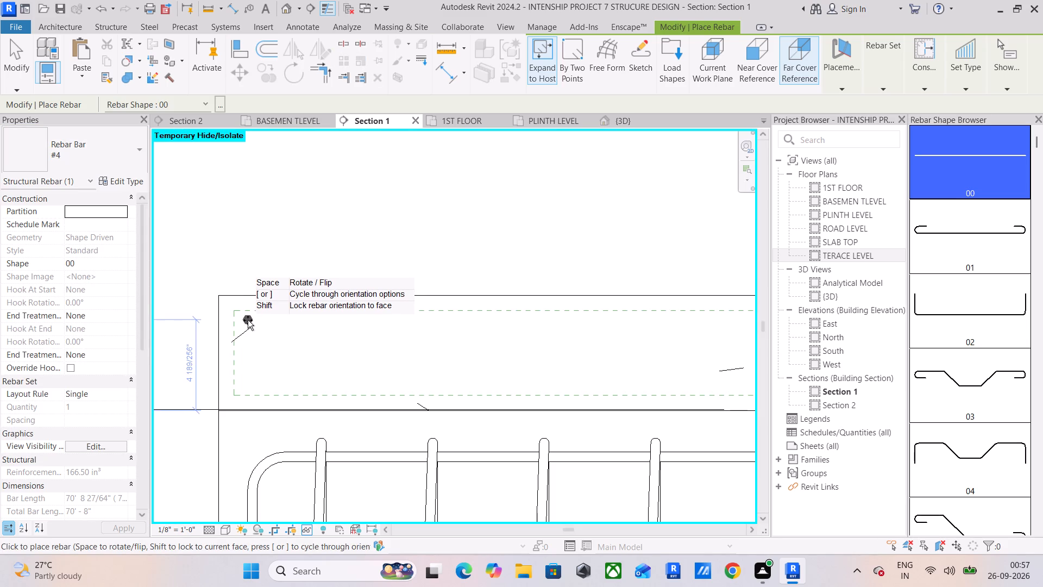
left_click(251, 383)
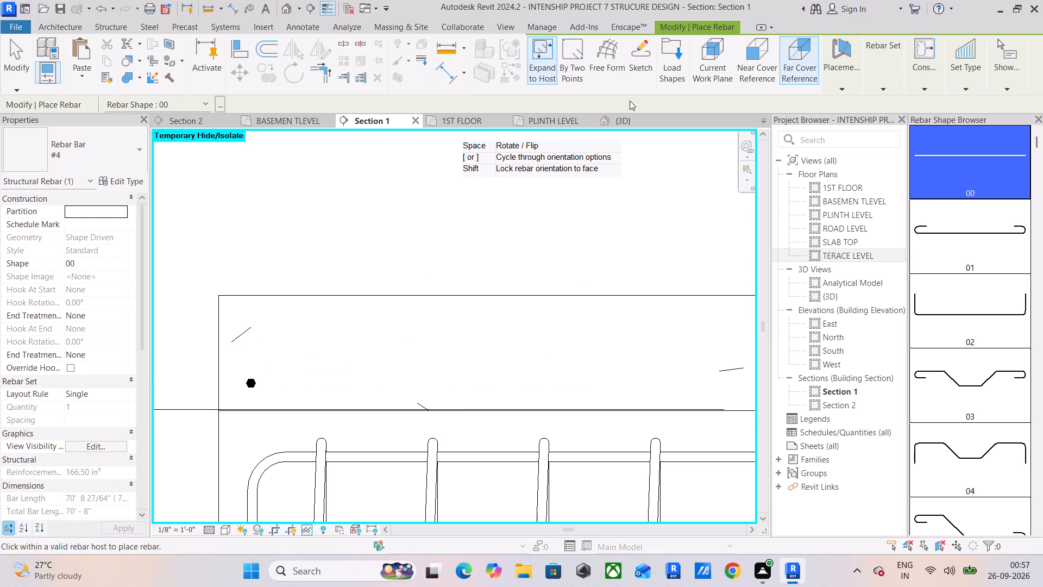
Set the rebar layout to Maximum Spacing at 150 mm and place a #4 bar set perpendicular to cover along the slab's bottom.
left_click(115, 393)
left_click(119, 391)
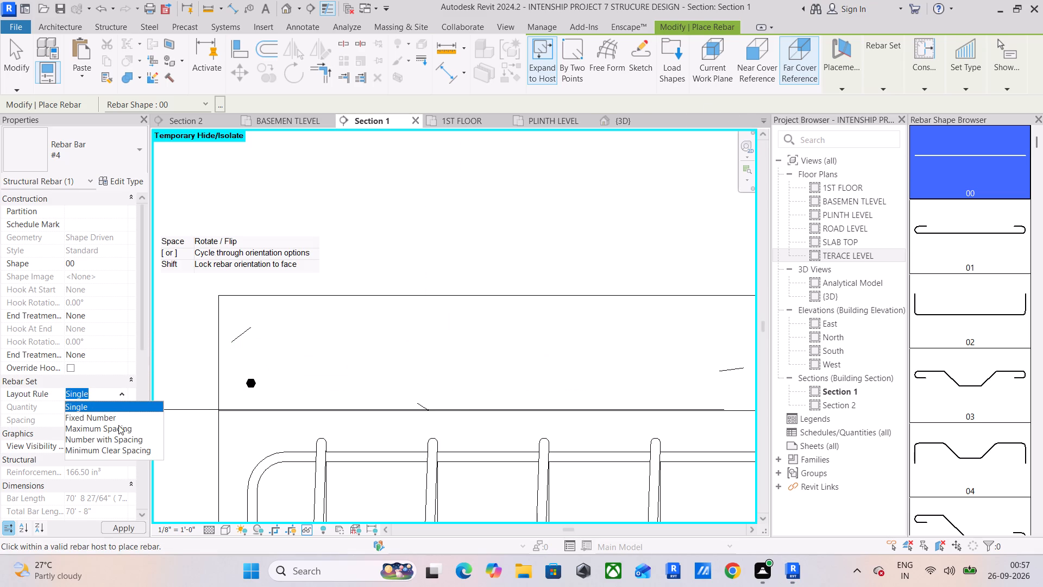
left_click(118, 425)
left_click(112, 417)
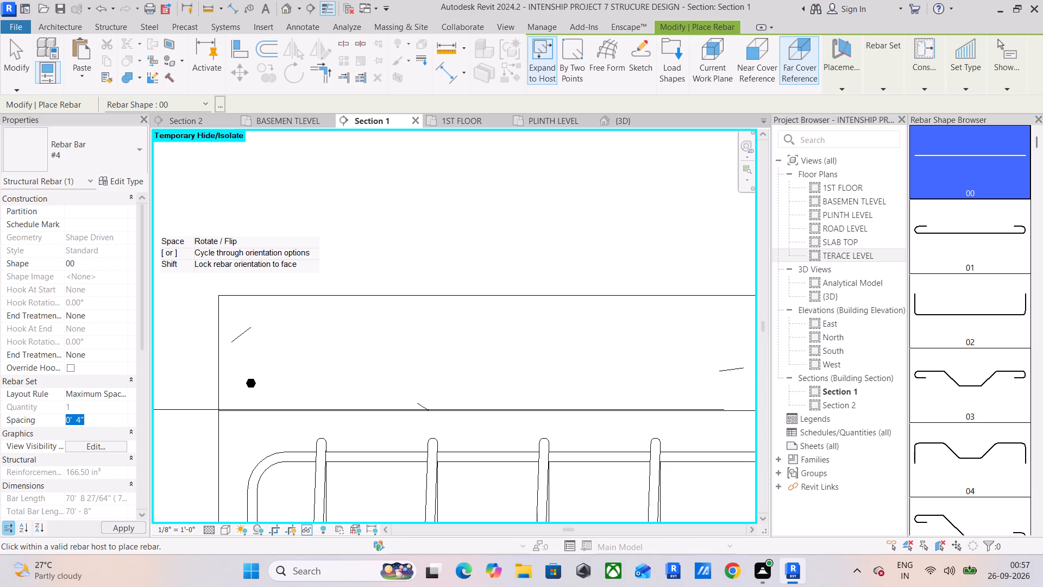
type("150")
type("MM")
key("Return")
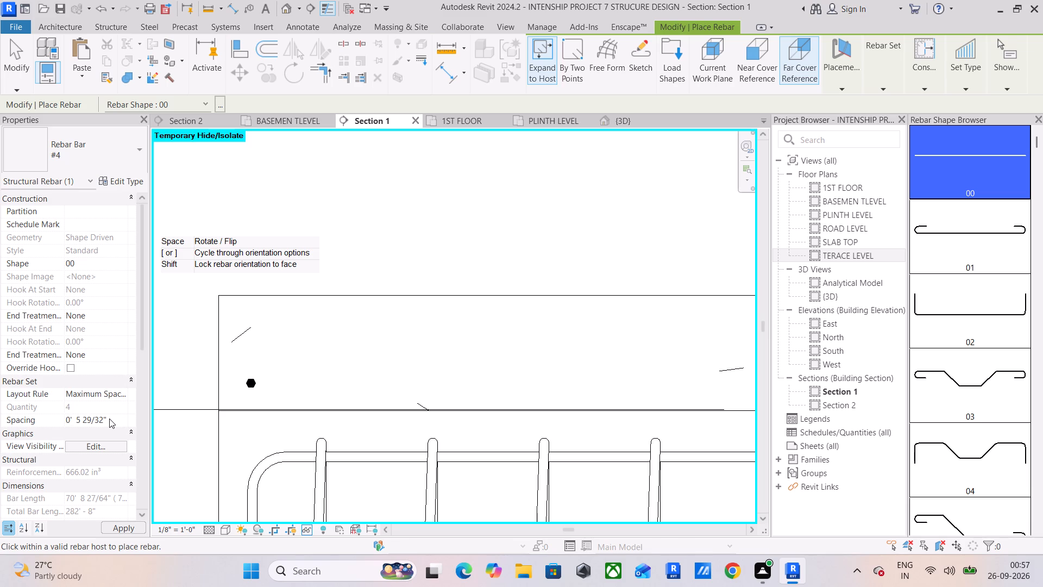
scroll(449, 387, "down", 1)
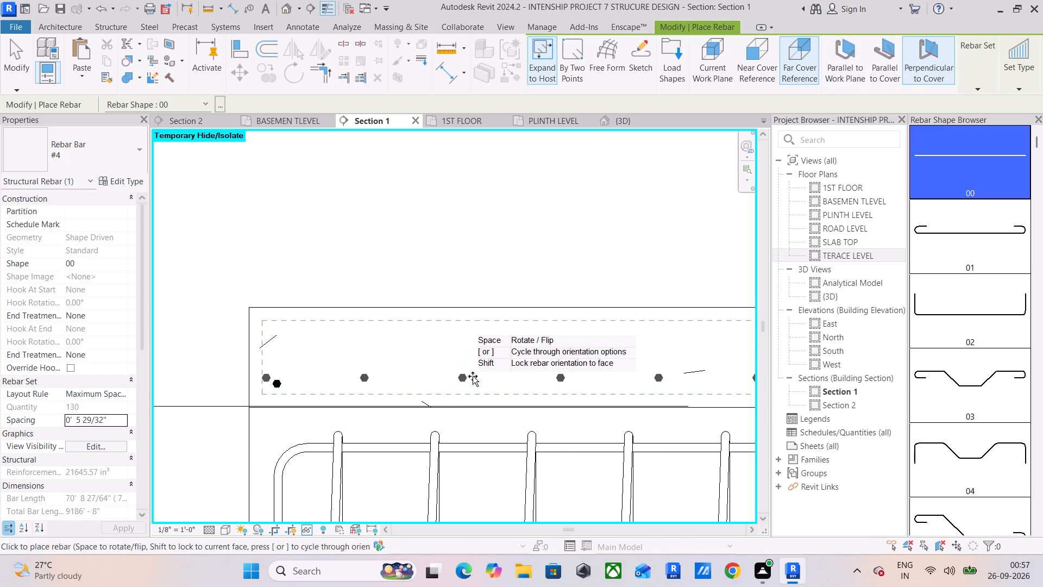
scroll(486, 357, "down", 1)
middle_click_drag(506, 353, 268, 344)
scroll(285, 352, "up", 1)
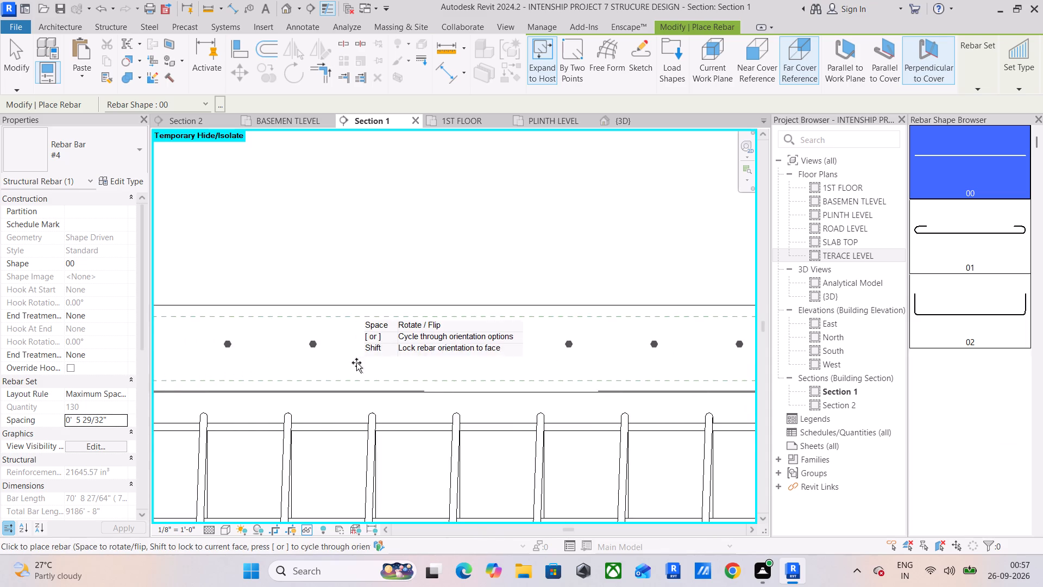
scroll(356, 363, "down", 4)
middle_click_drag(431, 361, 486, 361)
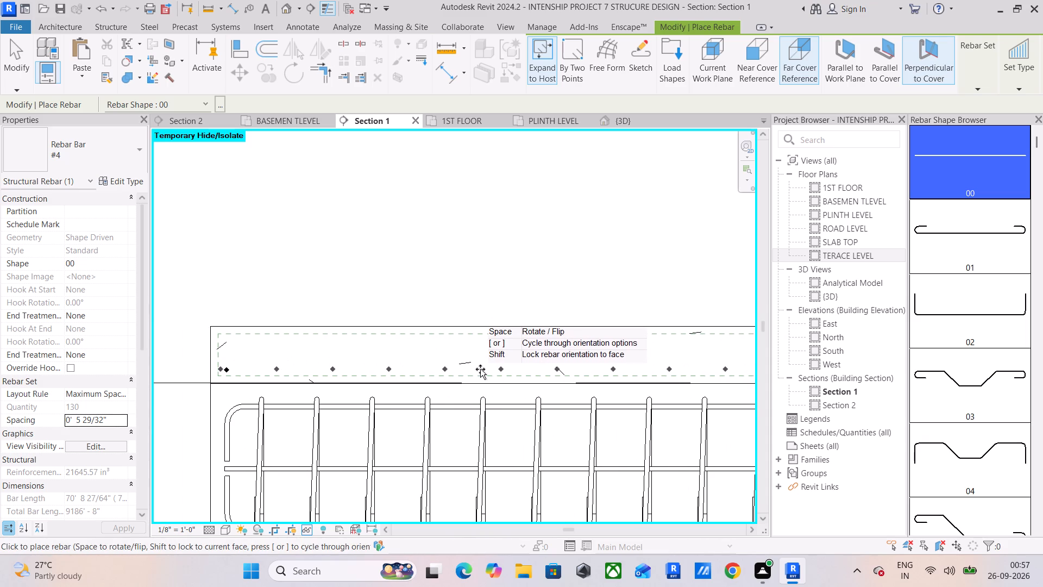
scroll(480, 370, "up", 6)
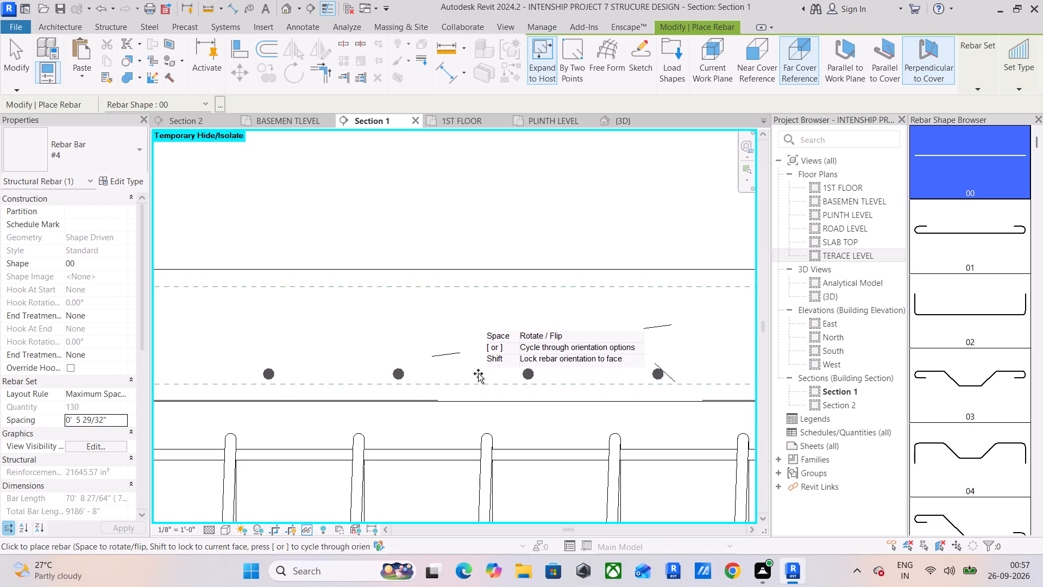
left_click(478, 371)
scroll(442, 375, "down", 1)
middle_click_drag(442, 375, 551, 364)
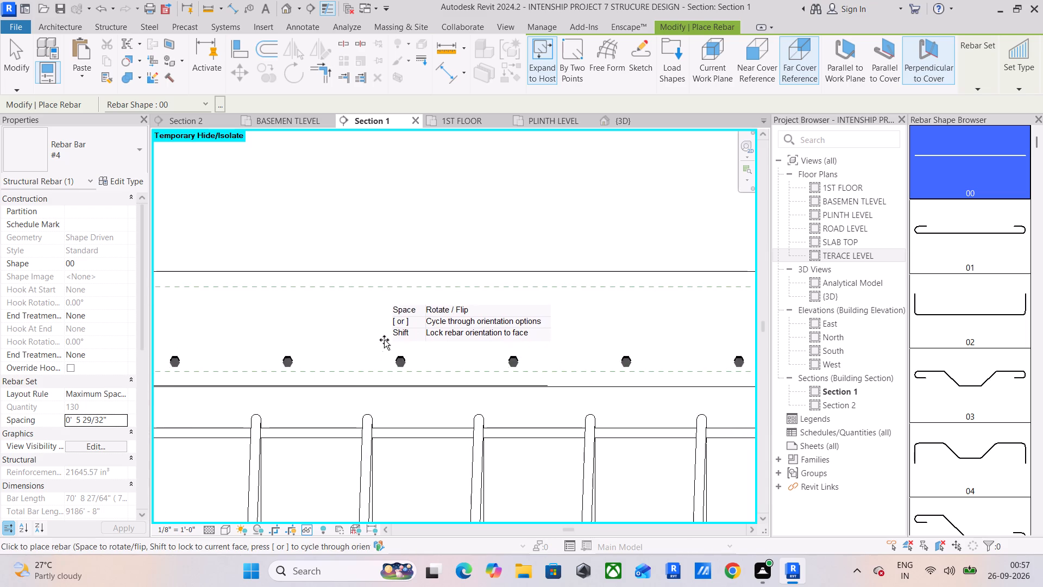
key("Escape")
Delete the extra single bar beside the first bar of the new set at the slab's end.
middle_click_drag(355, 330, 519, 333)
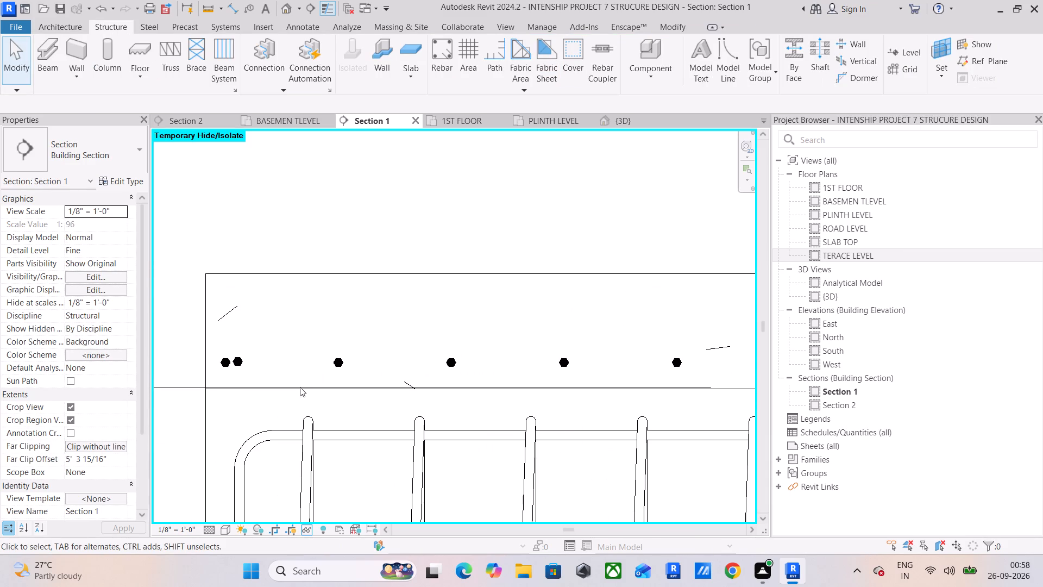
scroll(535, 343, "down", 5)
left_click(491, 350)
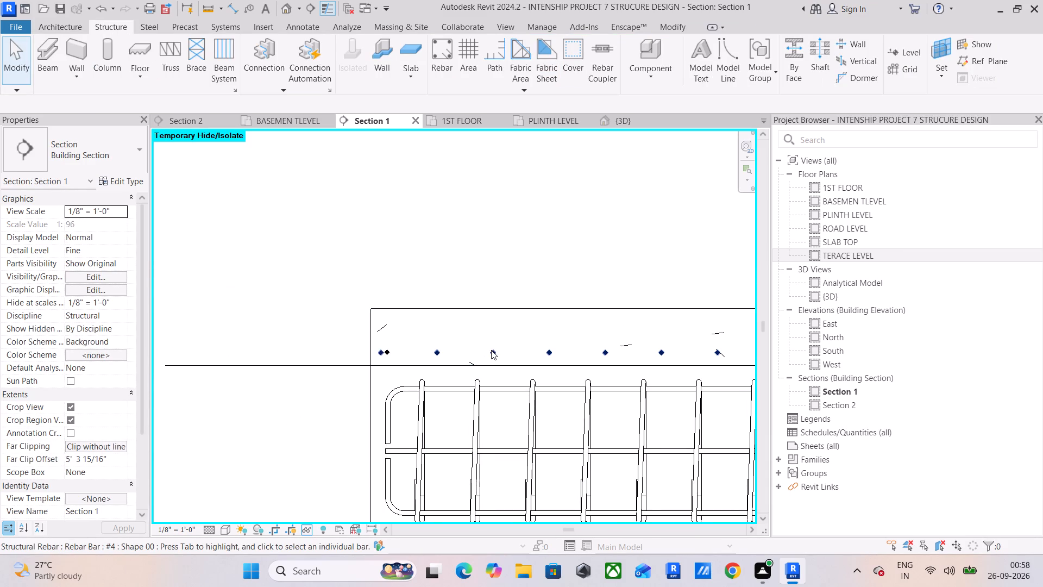
middle_click_drag(579, 368, 353, 384)
scroll(512, 361, "down", 5)
scroll(343, 373, "up", 4)
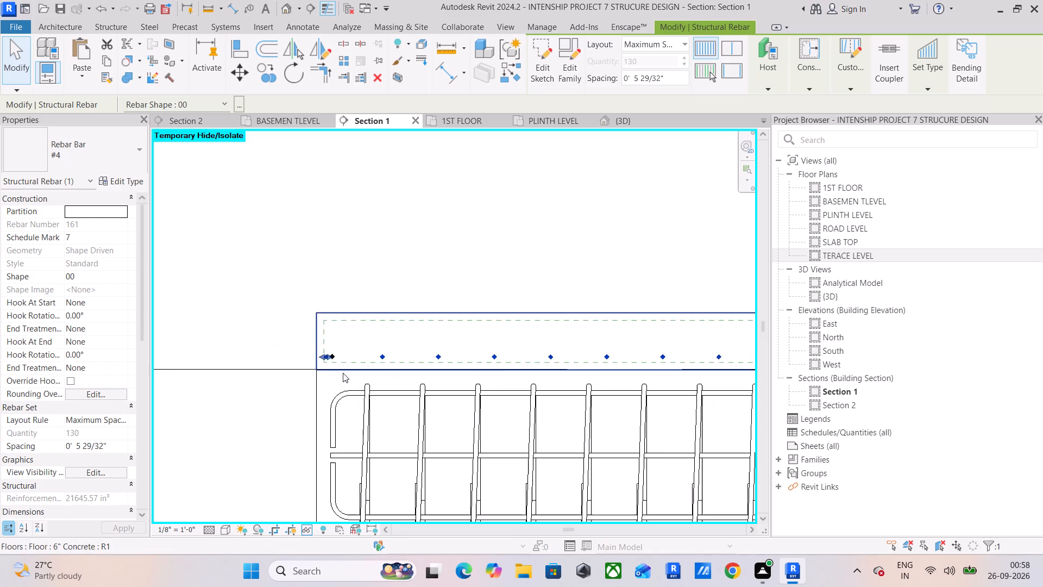
scroll(343, 373, "up", 10)
left_click(348, 351)
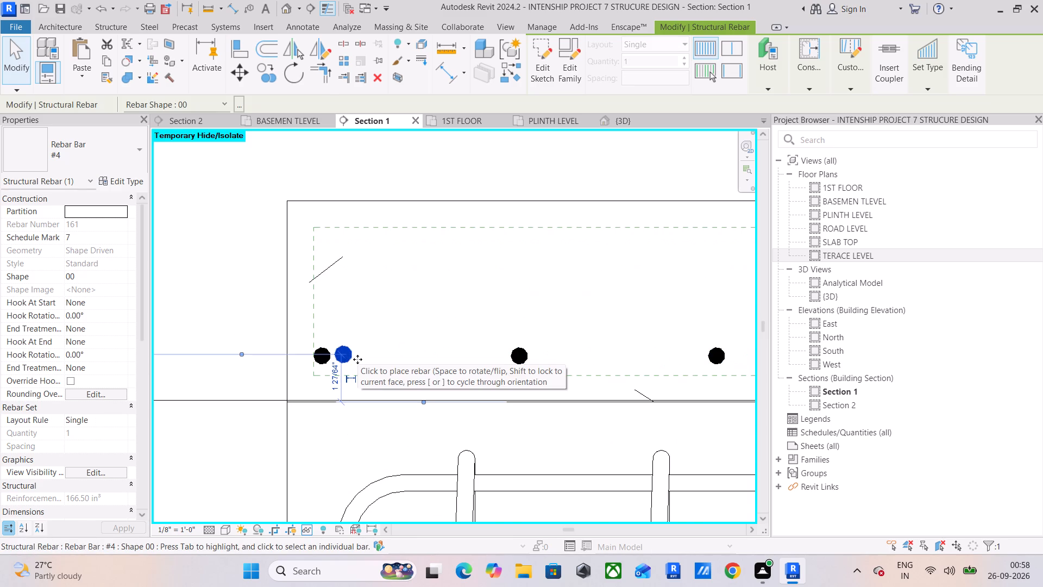
key("Delete")
Examine the bottom bar set along the basement slab, past the columns and back to the slab's end.
scroll(357, 360, "down", 10)
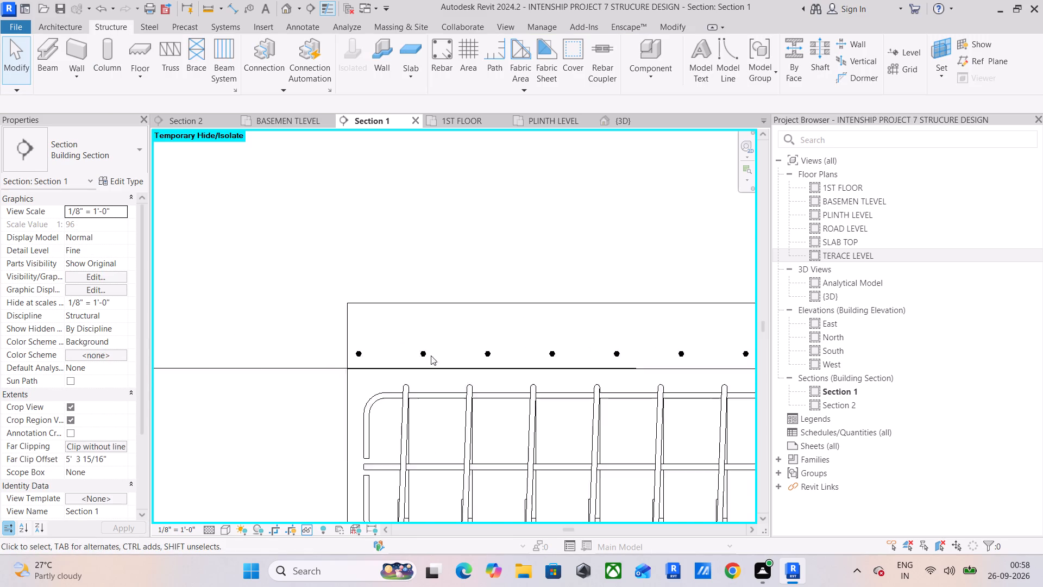
scroll(431, 355, "down", 5)
middle_click_drag(617, 371, 392, 376)
scroll(556, 352, "down", 4)
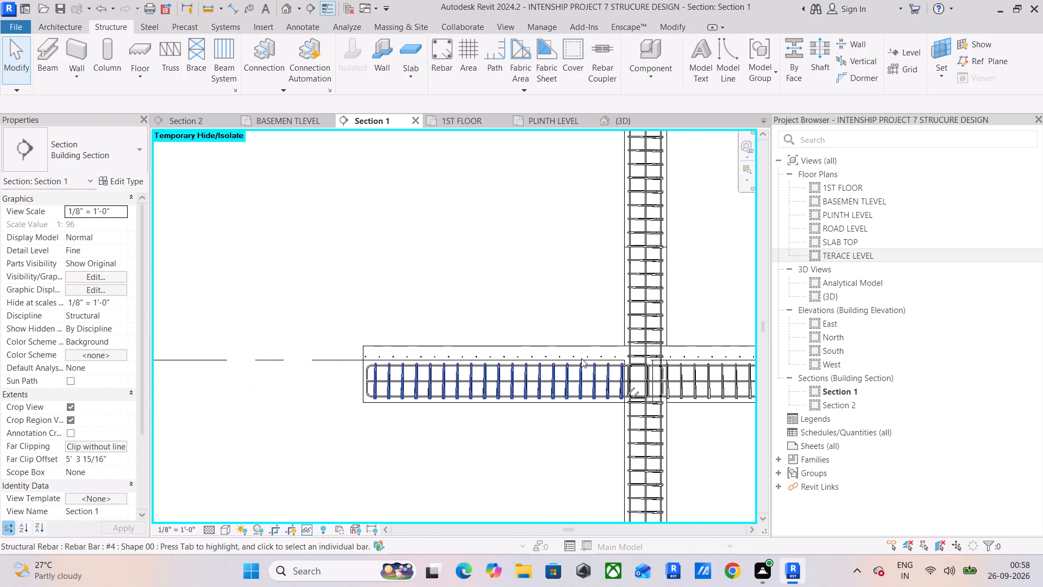
middle_click_drag(581, 358, 372, 365)
scroll(371, 365, "up", 1)
scroll(378, 360, "down", 3)
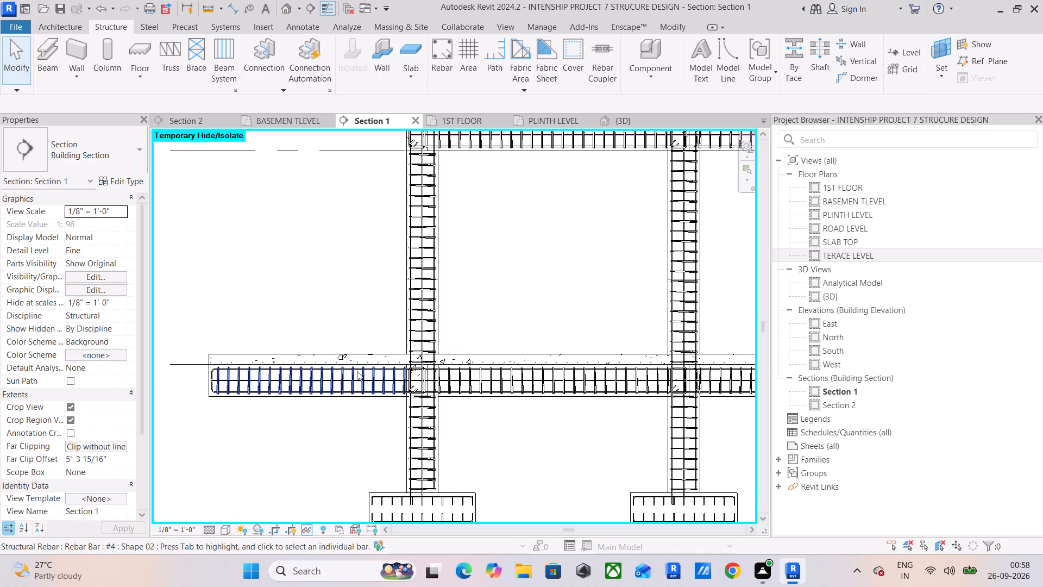
scroll(223, 352, "up", 8)
middle_click_drag(249, 367, 596, 395)
scroll(468, 395, "up", 9)
middle_click_drag(504, 394, 343, 379)
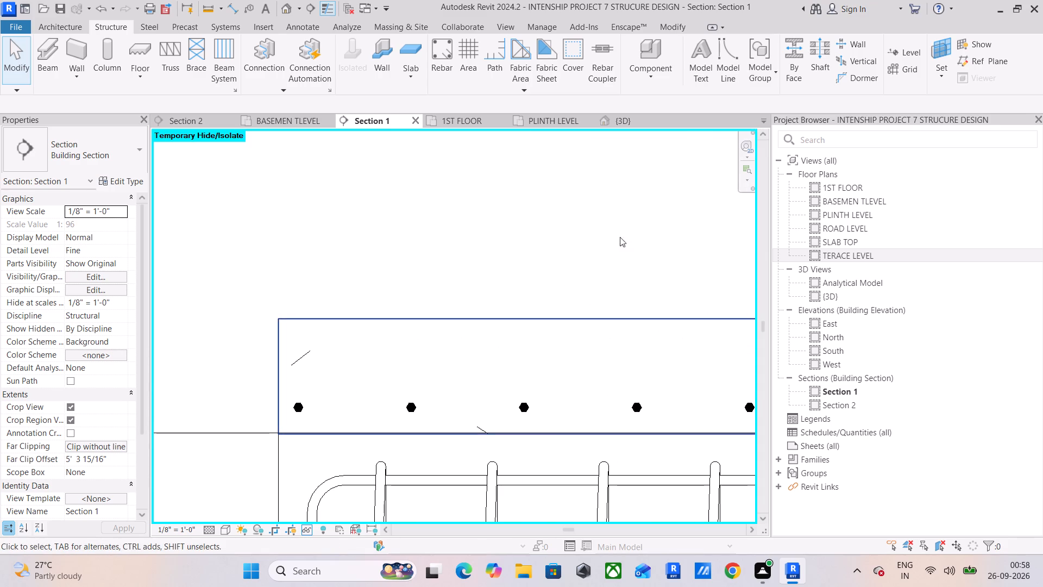
Place a crossing #4 shape 00 bar set parallel to the work plane at the slab's bottom, level with the first set.
left_click(442, 59)
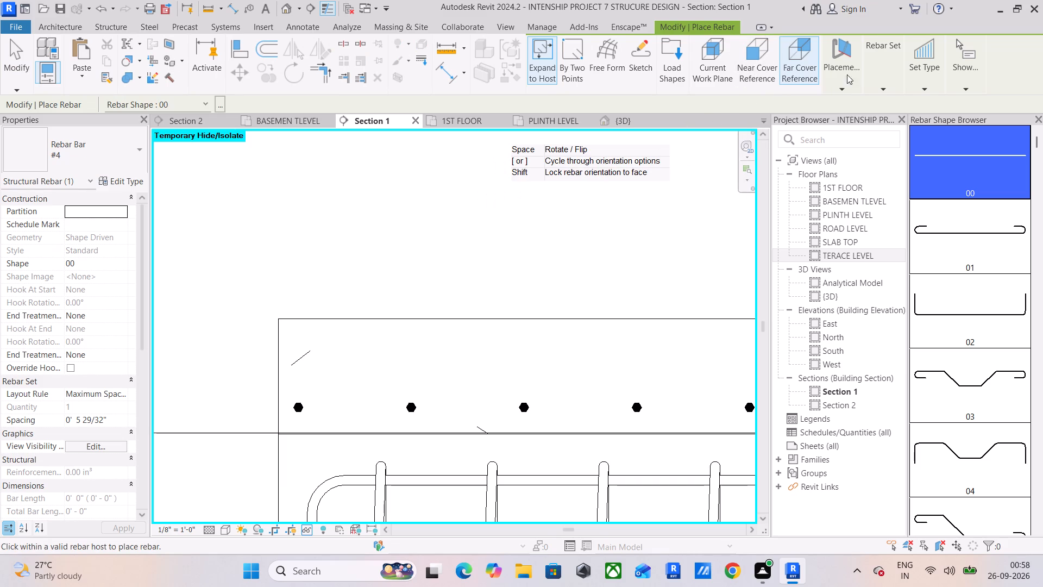
left_click(856, 126)
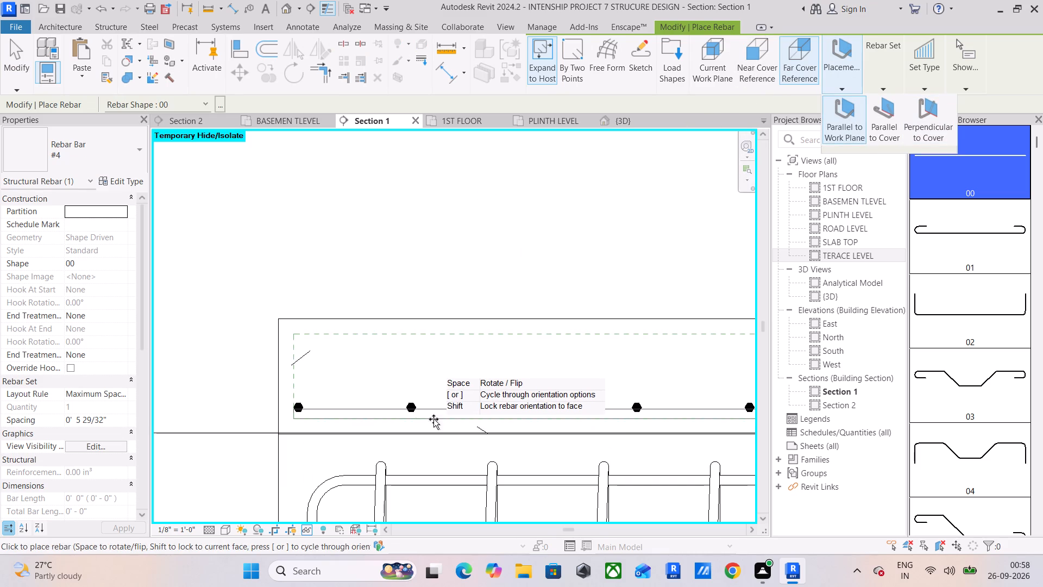
left_click(394, 408)
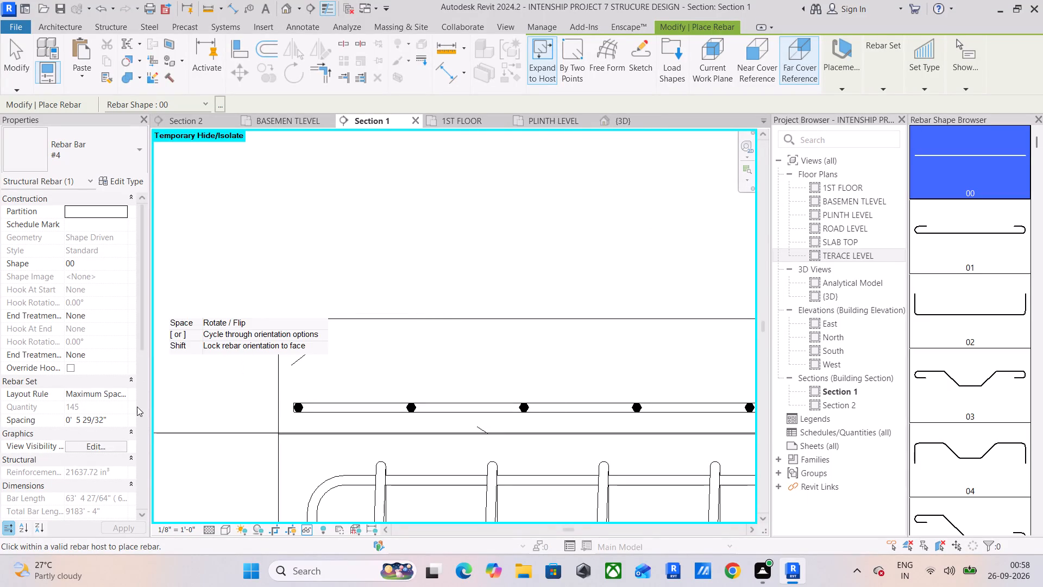
key("Escape")
key("Escape")
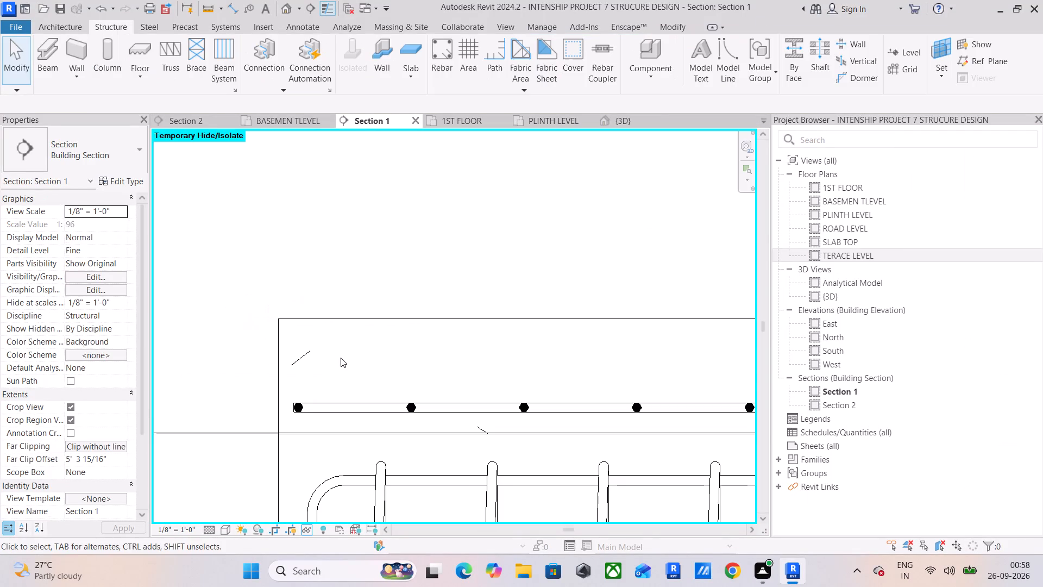
Make the #4 bar set at the basement slab's bottom unobscured in the {3D} view.
left_click(348, 407)
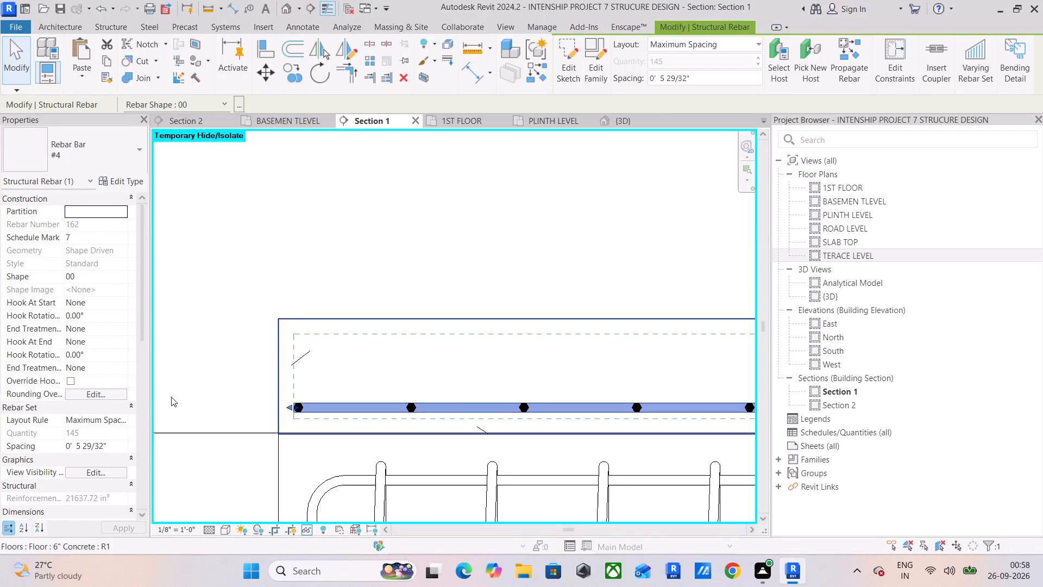
left_click(255, 279)
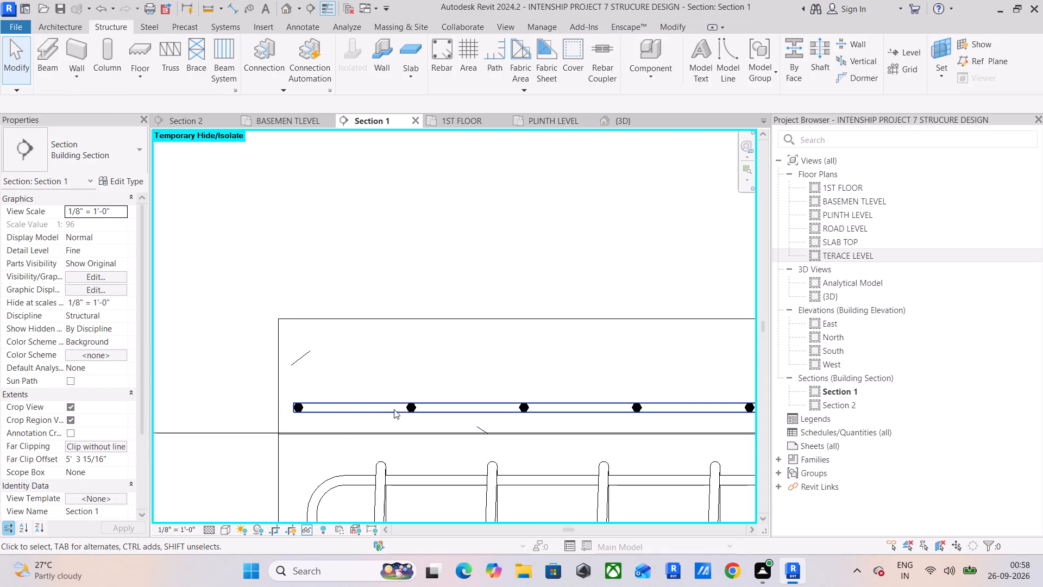
left_click(412, 404)
scroll(304, 413, "up", 2)
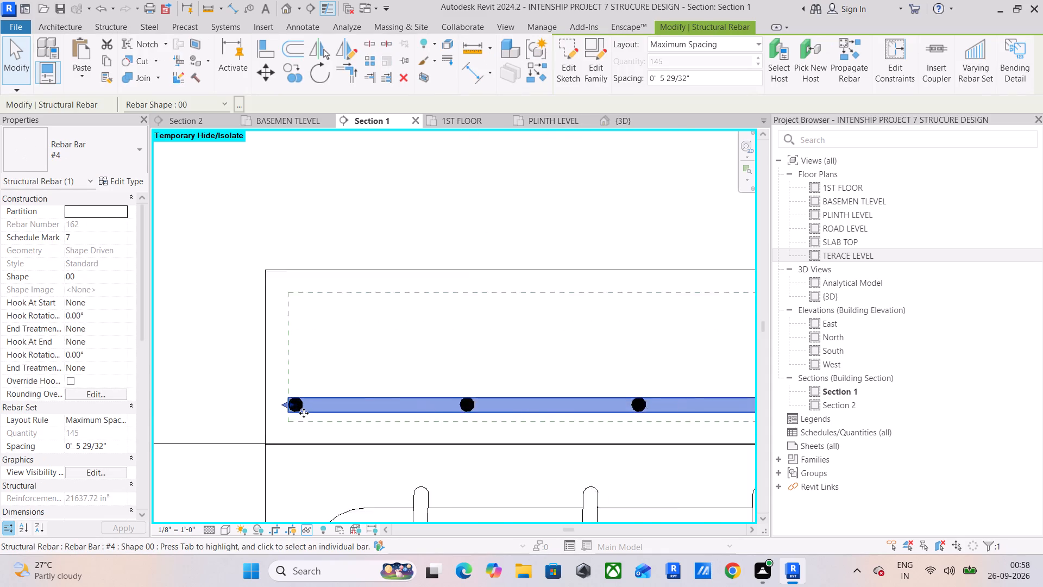
scroll(304, 413, "up", 7)
scroll(294, 397, "down", 5)
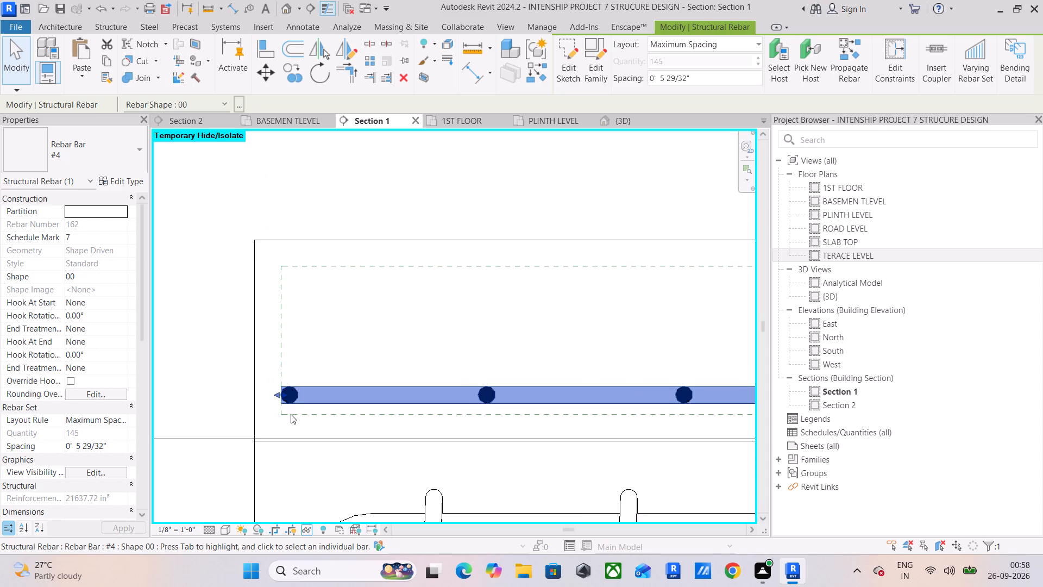
scroll(284, 421, "down", 3)
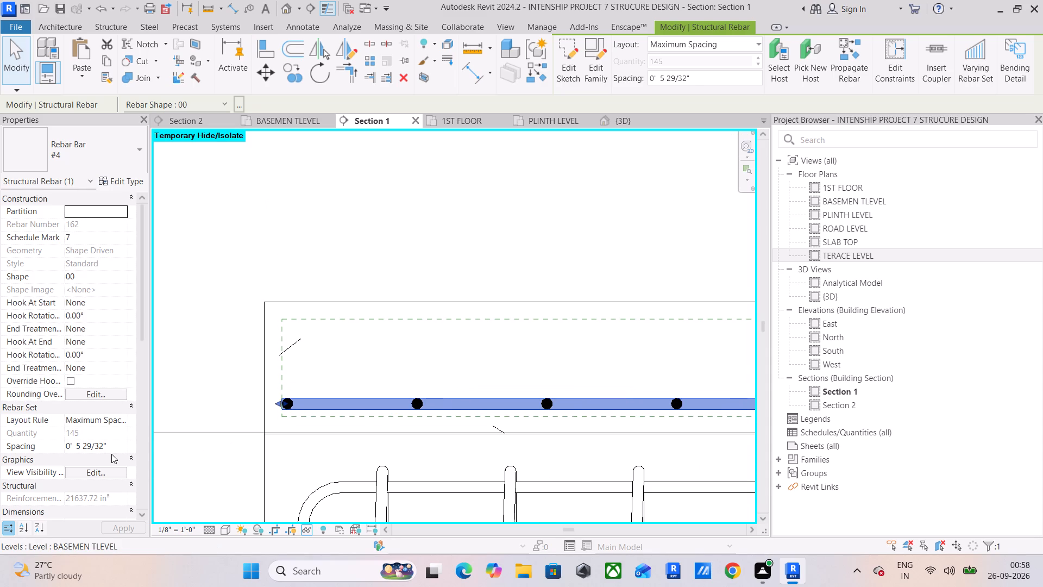
left_click(104, 470)
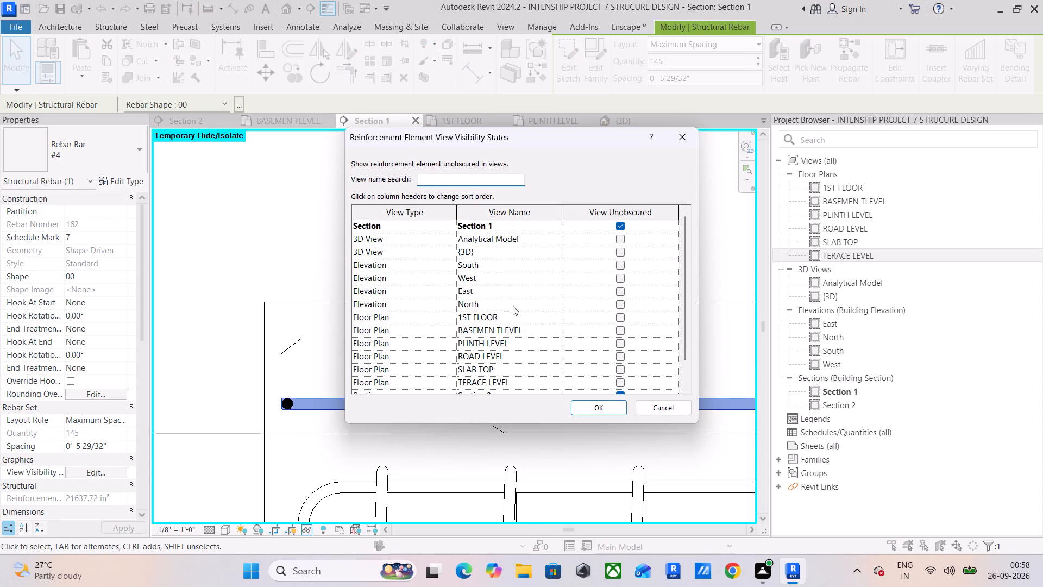
left_click(620, 251)
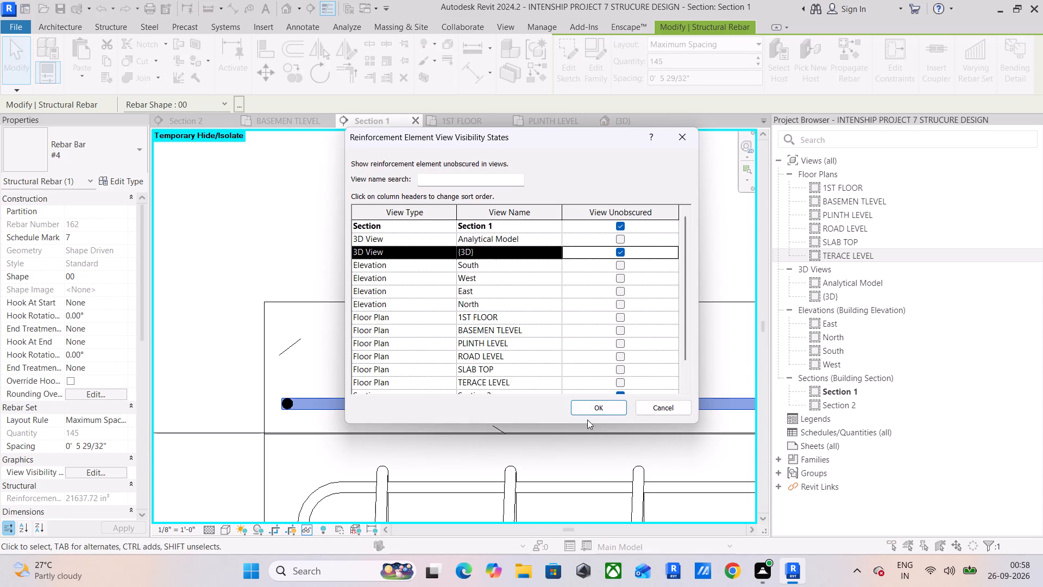
left_click(588, 405)
left_click(215, 367)
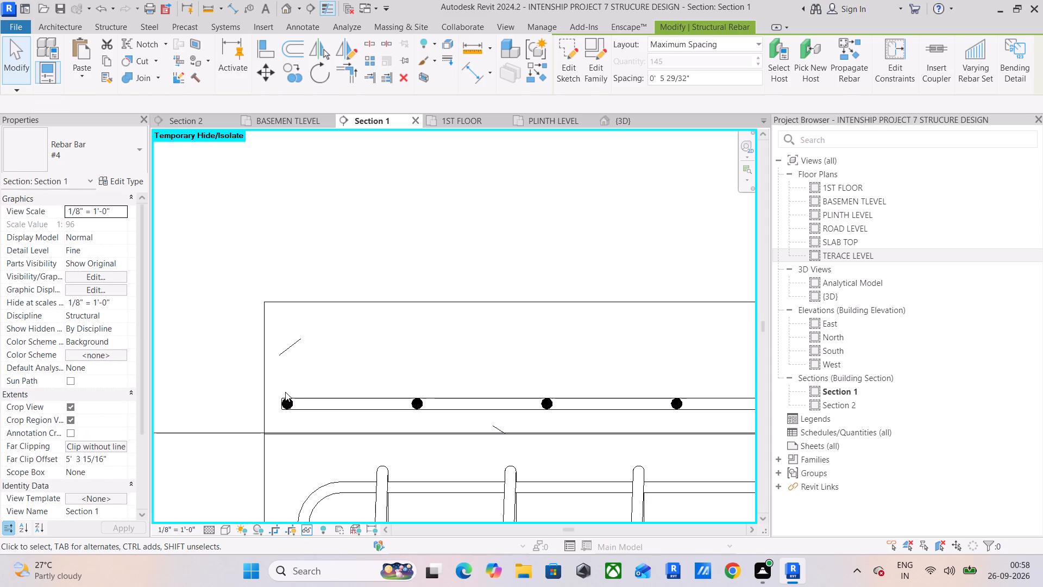
Select both #4 bar sets in the basement slab, filtering out the floor, and make them unobscured in the {3D} view.
scroll(285, 405, "up", 9)
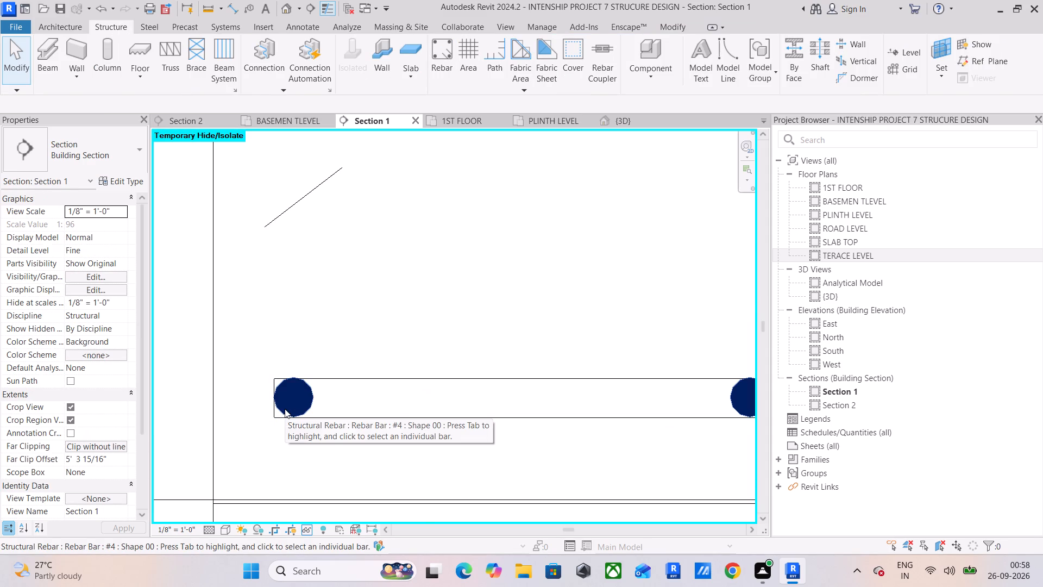
scroll(303, 408, "down", 6)
scroll(483, 422, "down", 5)
middle_click_drag(488, 421, 243, 391)
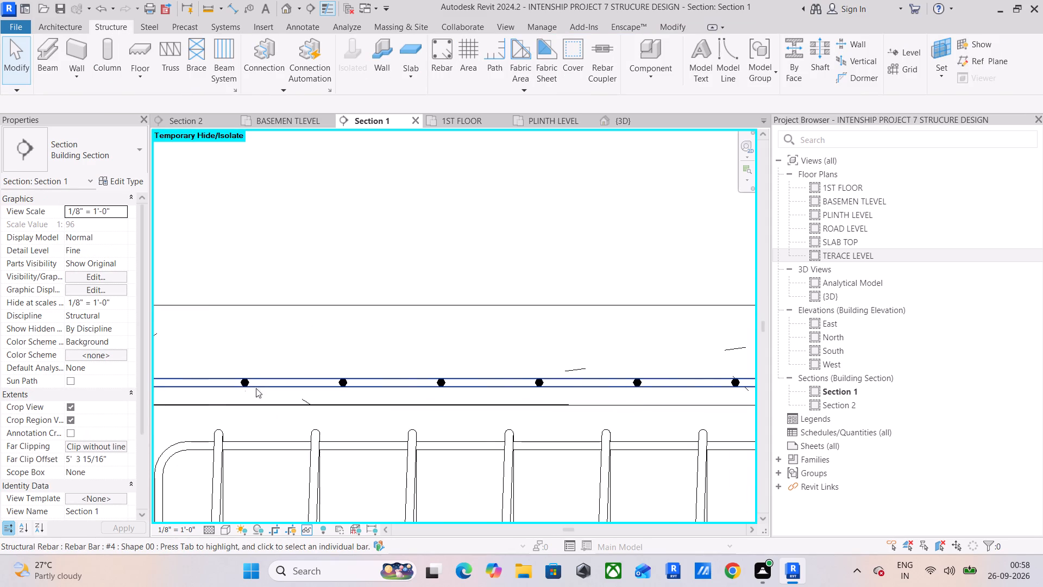
scroll(250, 383, "down", 16)
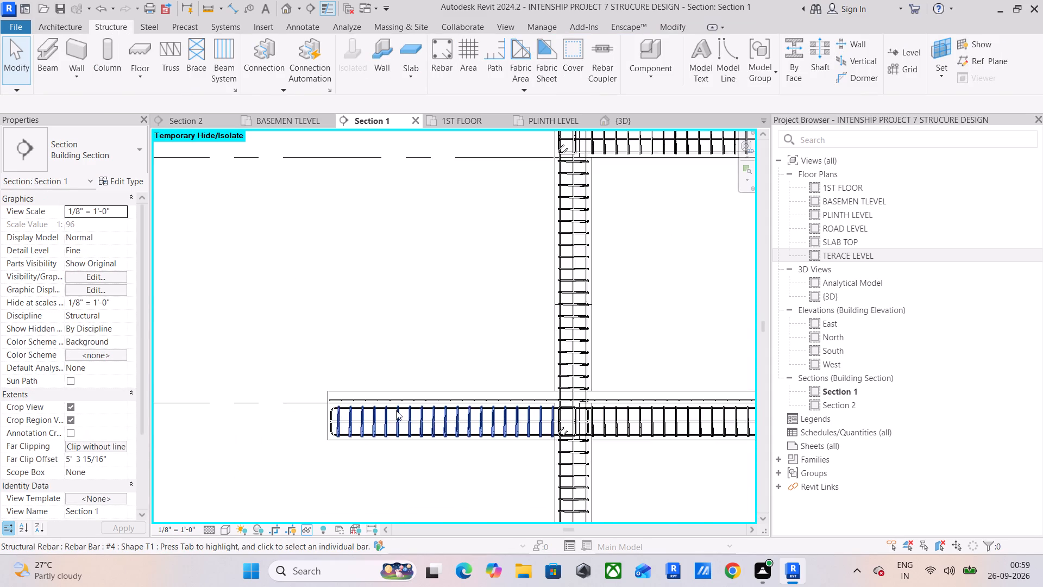
middle_click_drag(435, 408, 258, 389)
scroll(257, 396, "down", 9)
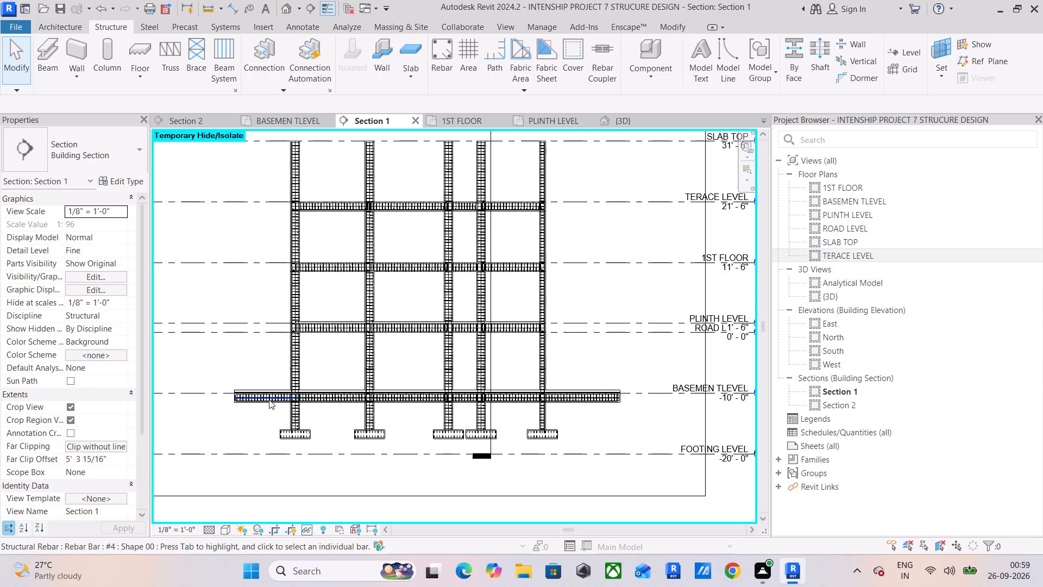
left_click_drag(206, 361, 575, 388)
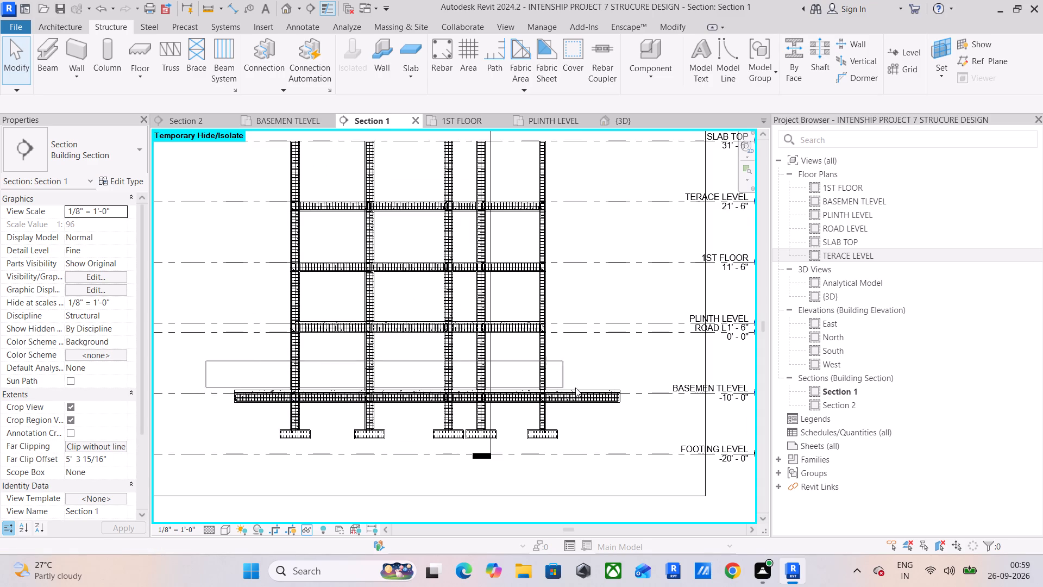
left_click_drag(575, 388, 635, 394)
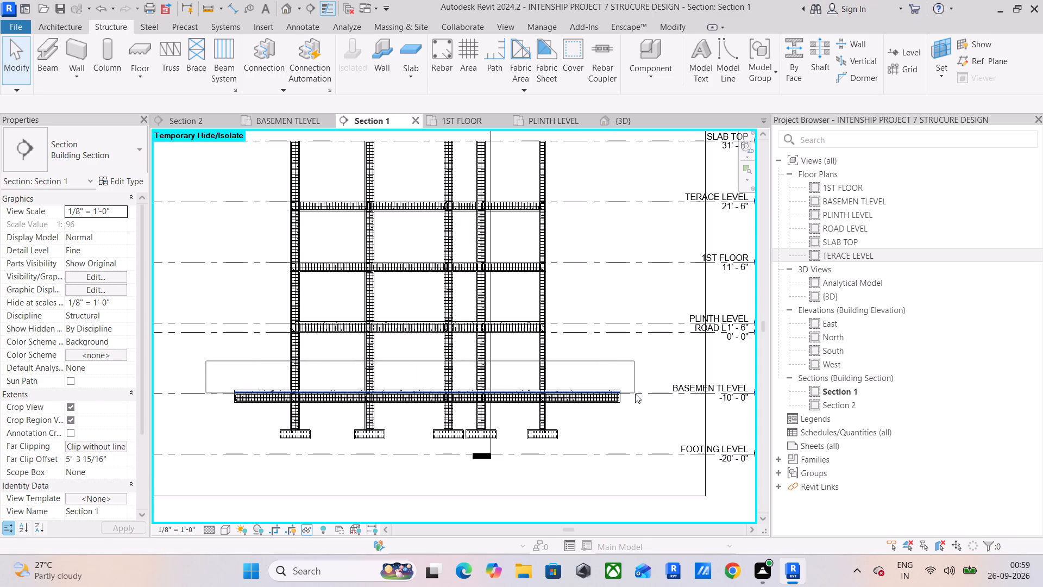
left_click_drag(635, 394, 635, 394)
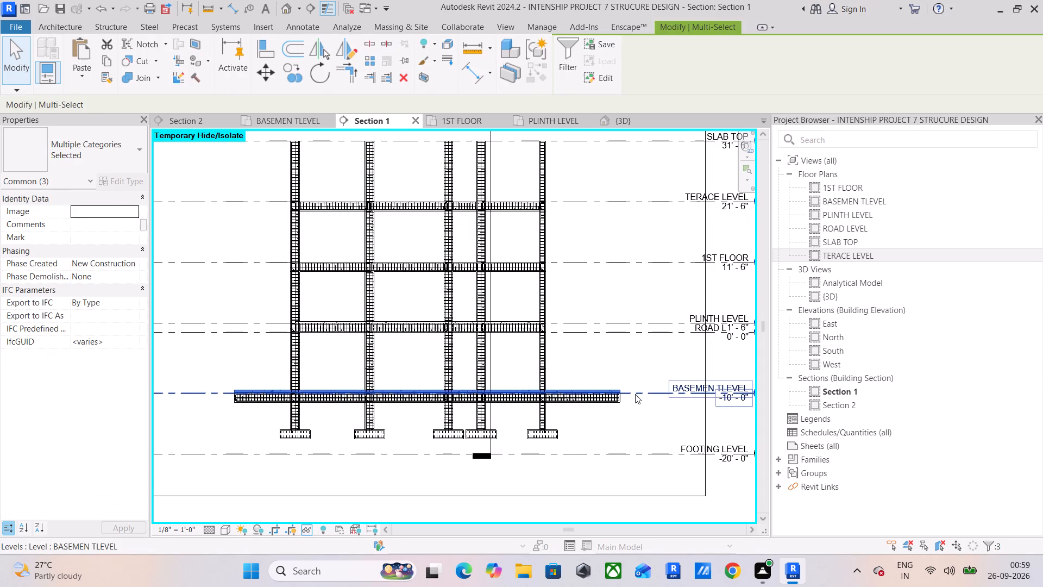
left_click(571, 68)
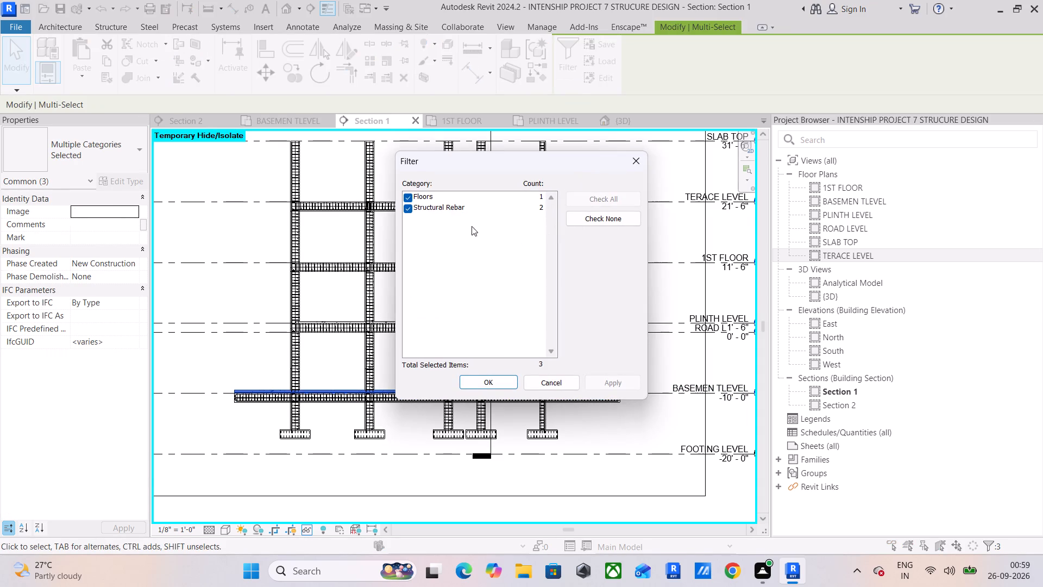
left_click(410, 197)
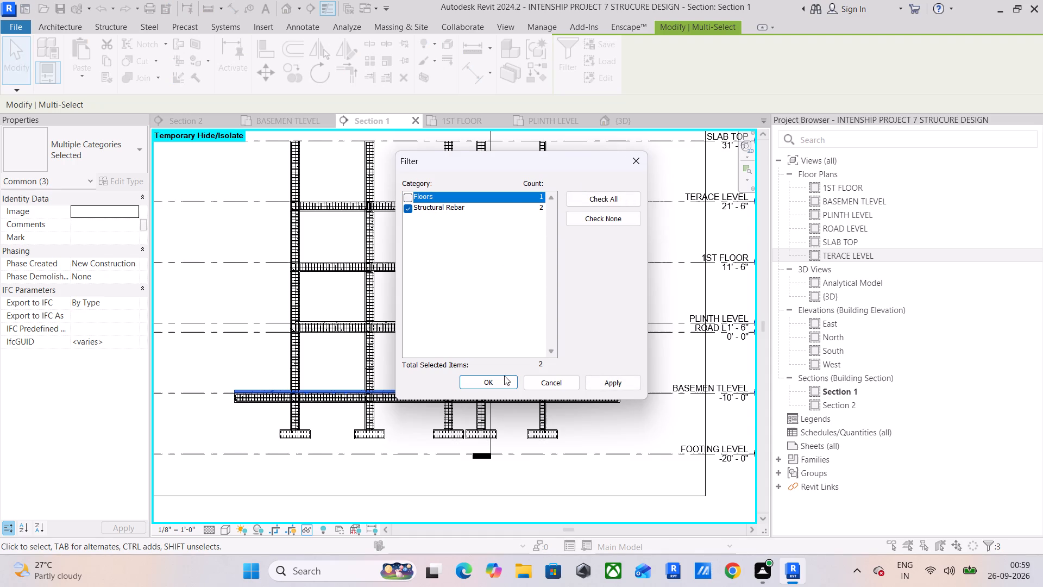
left_click(504, 376)
scroll(186, 393, "up", 5)
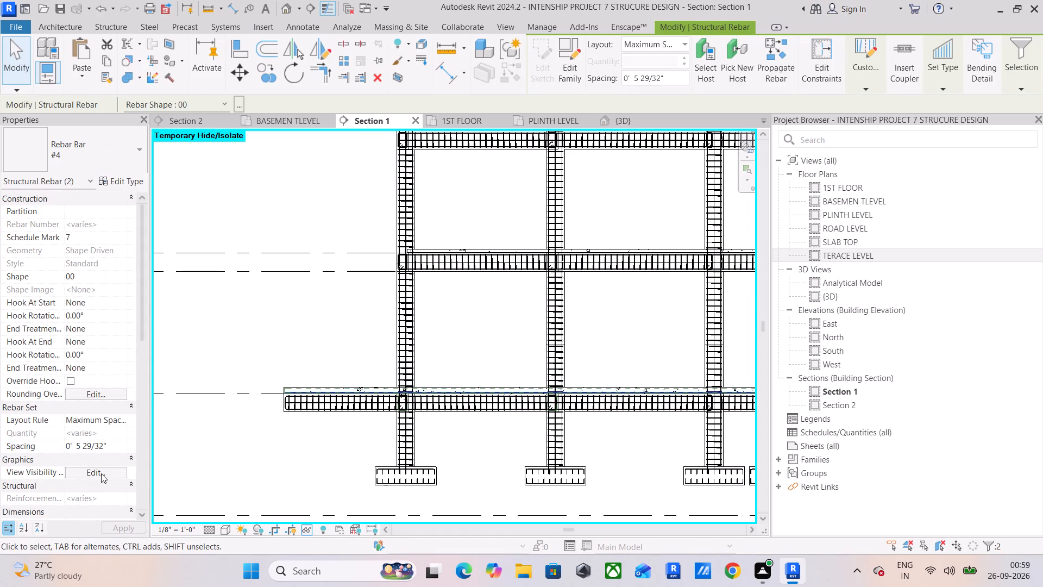
left_click(101, 473)
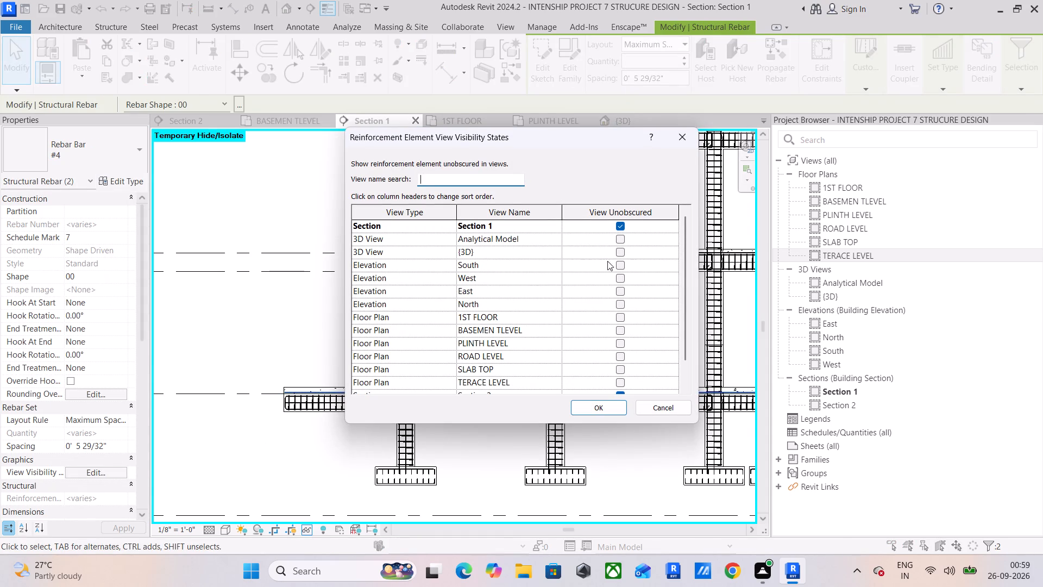
left_click(621, 254)
left_click(602, 409)
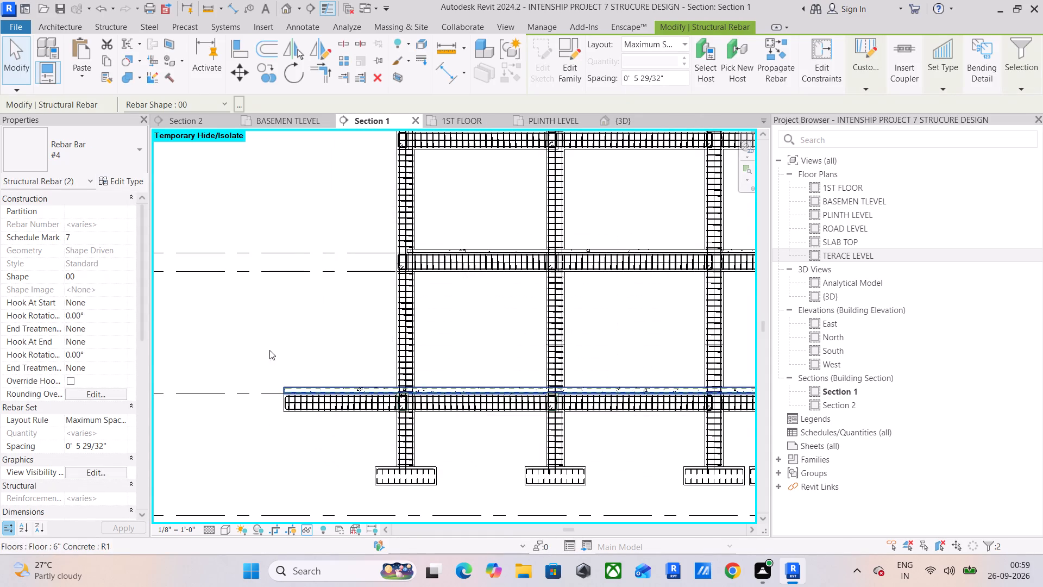
scroll(287, 384, "up", 10)
left_click(293, 339)
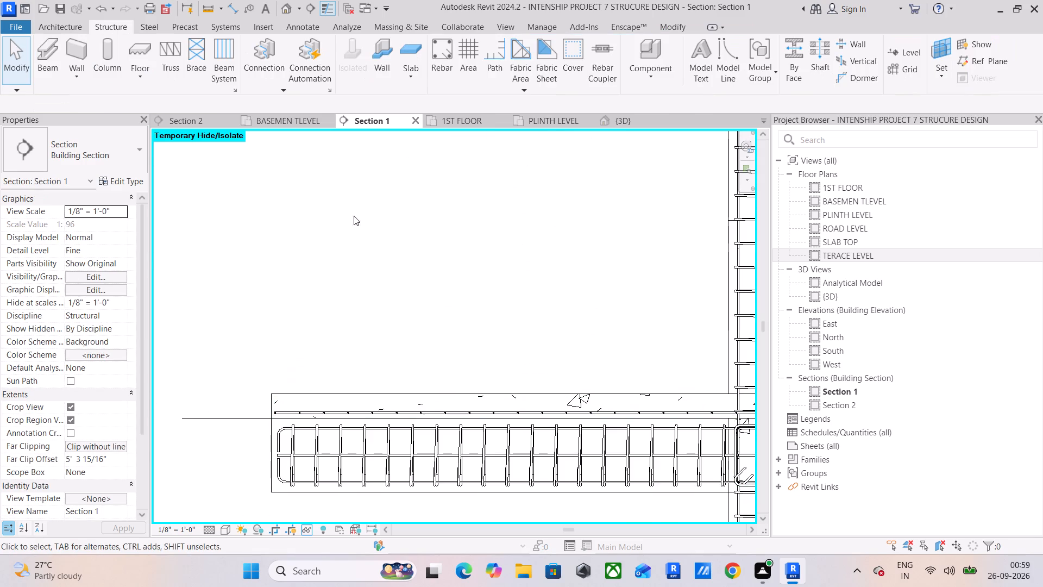
Examine the crossing bottom bars across the whole basement slab in the {3D} view, at an angle and from the top.
scroll(284, 409, "up", 4)
left_click(284, 411)
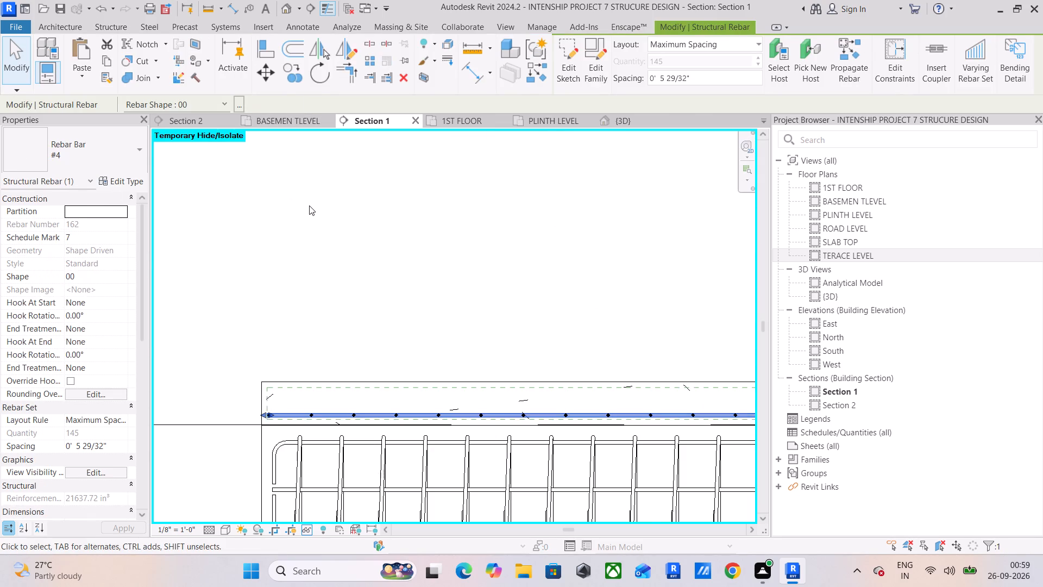
left_click(309, 205)
left_click(624, 121)
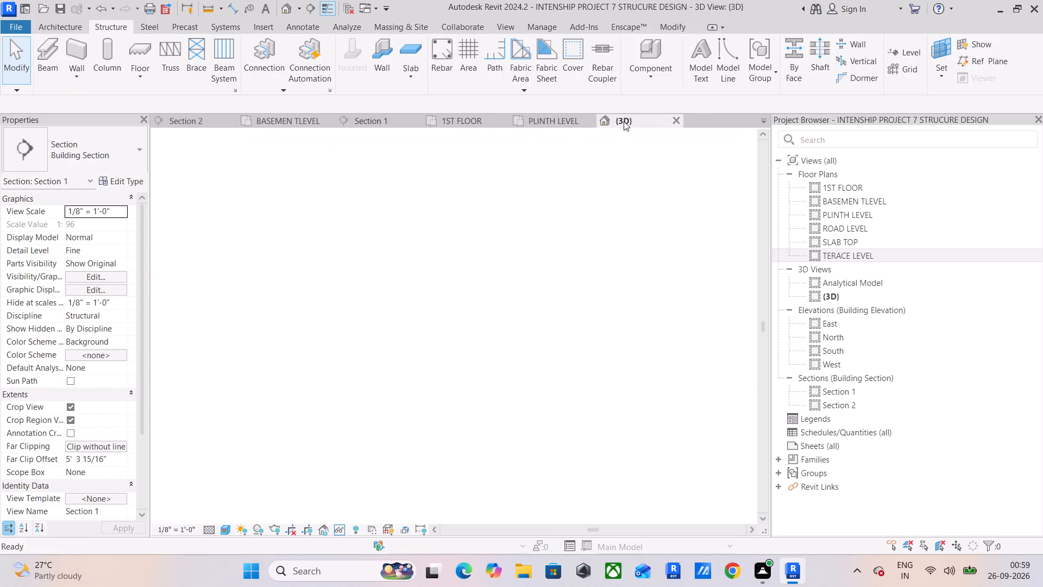
scroll(378, 396, "down", 8)
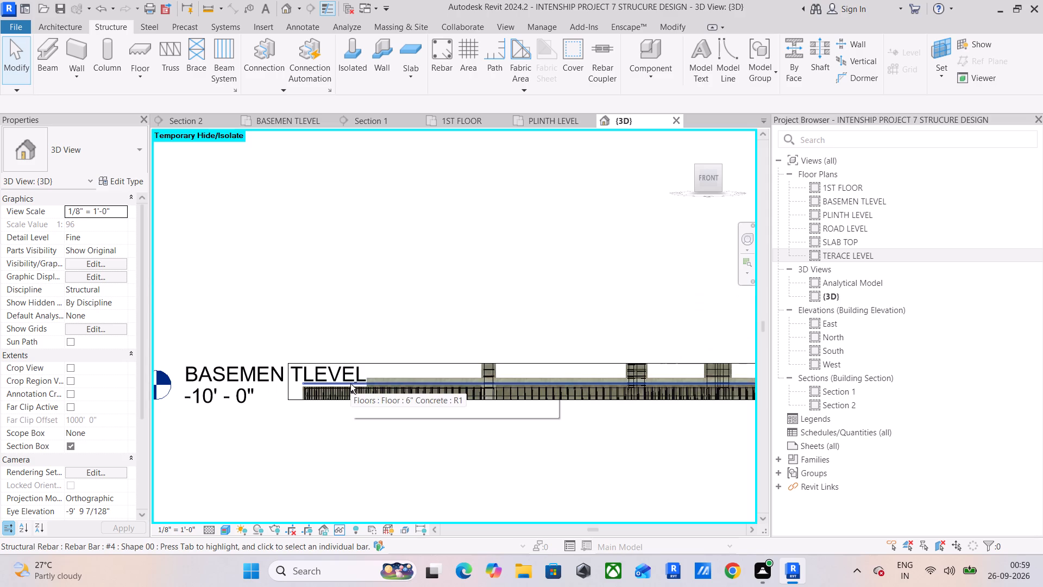
middle_click_drag(350, 384, 444, 413, "shift")
scroll(444, 413, "down", 5)
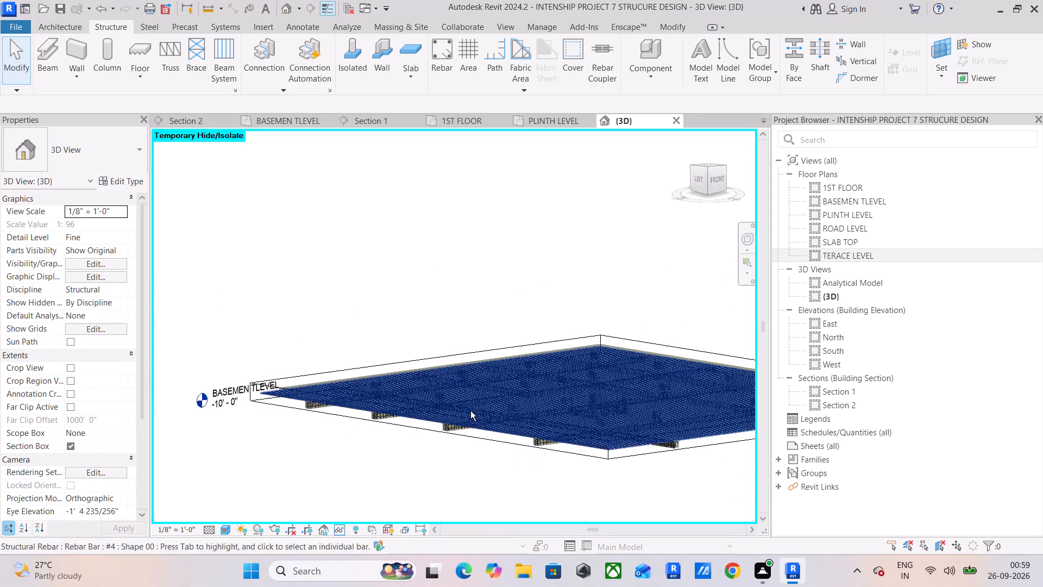
middle_click_drag(470, 411, 400, 467, "shift")
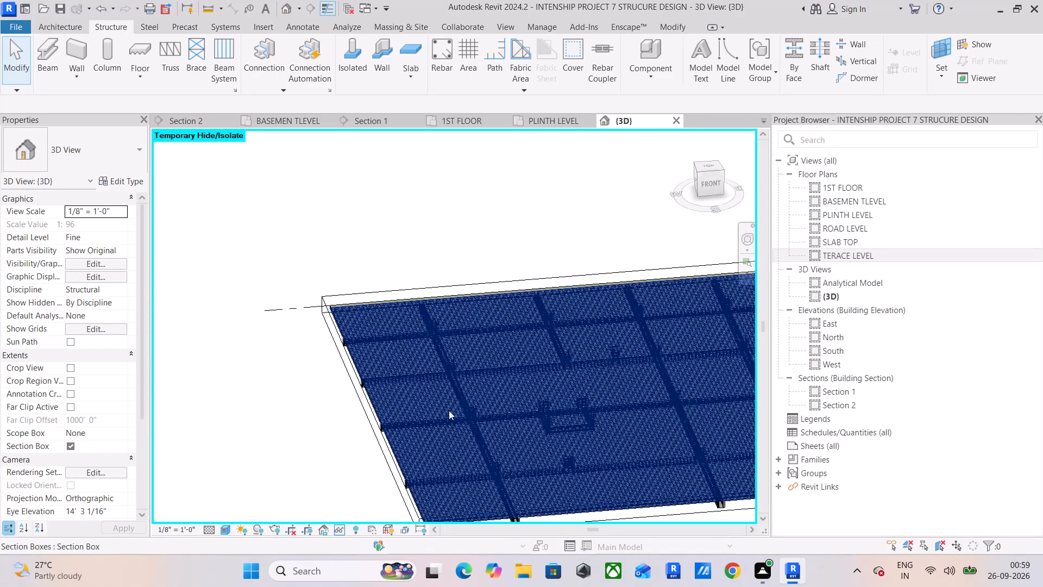
middle_click_drag(457, 401, 366, 444, "shift")
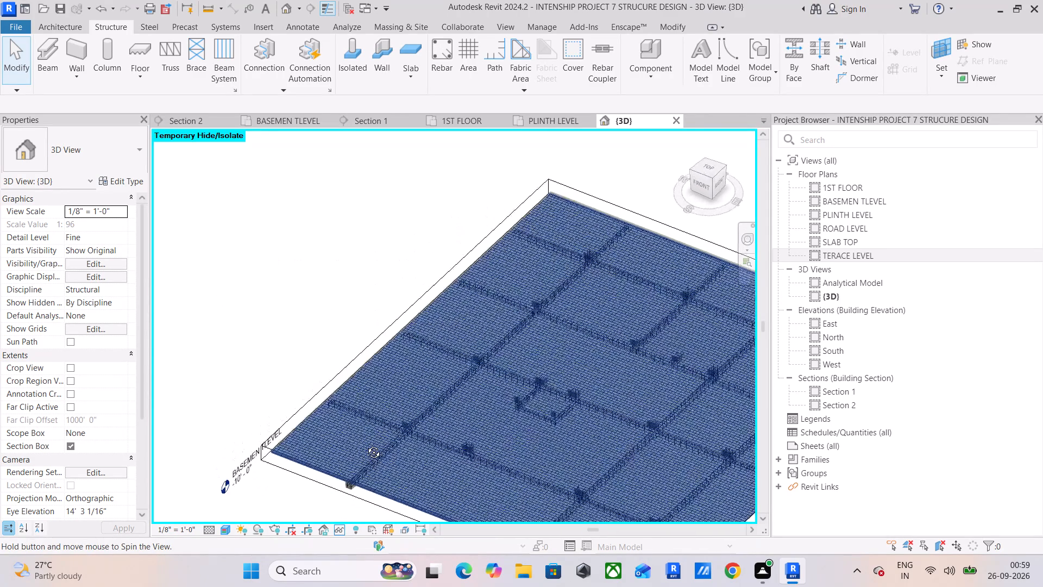
middle_click_drag(366, 444, 419, 457, "shift")
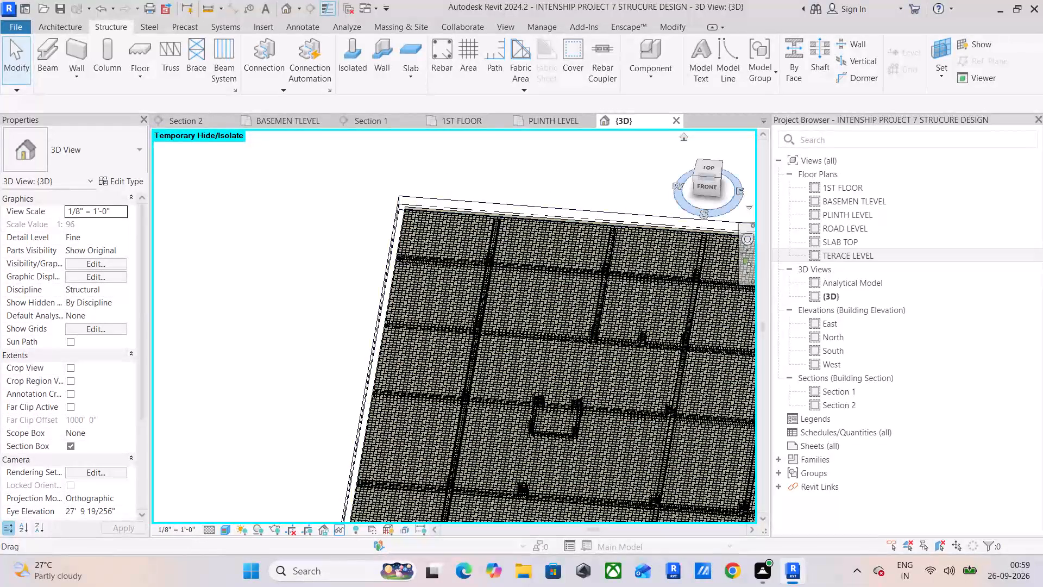
left_click(711, 171)
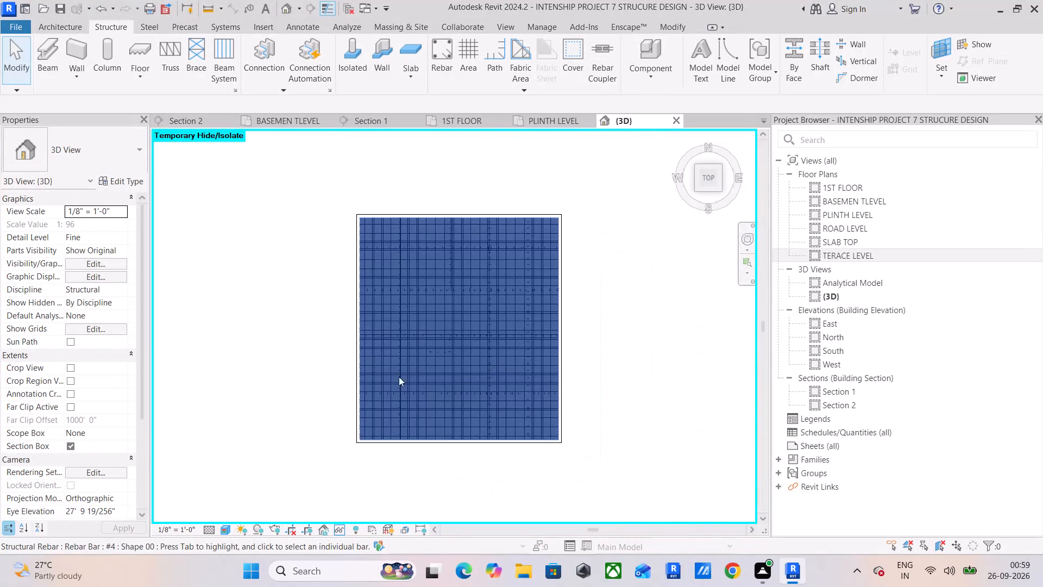
scroll(517, 397, "up", 5)
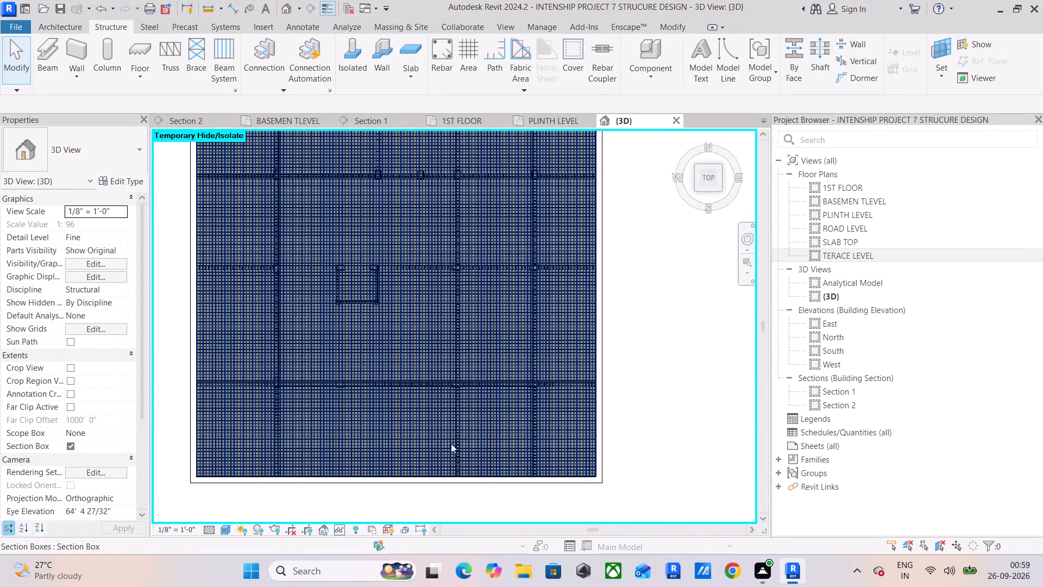
scroll(500, 436, "down", 4)
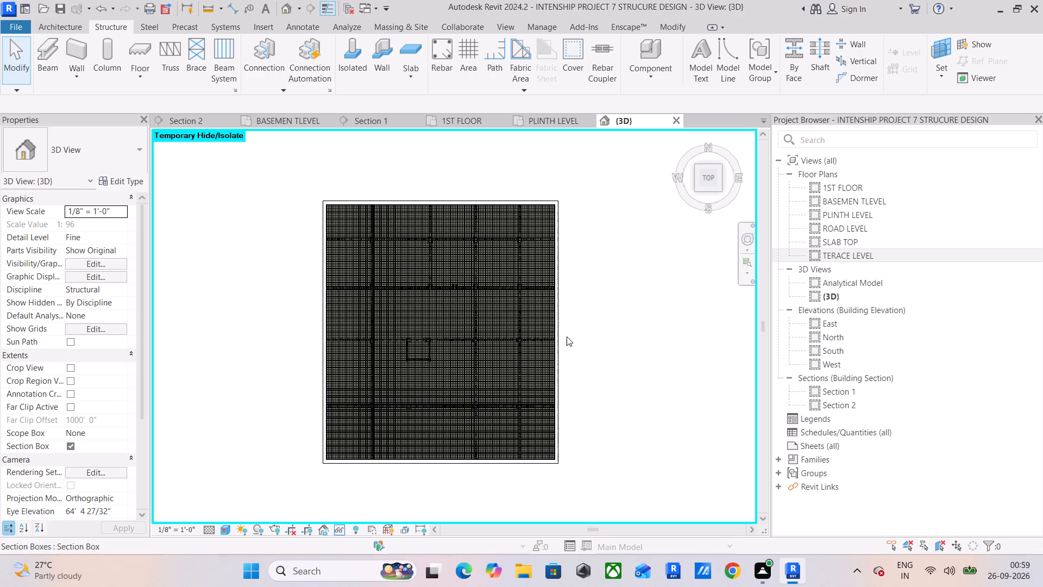
Switch to the Section 1 view, where the basement slab and its bottom bars are cut.
left_click(379, 121)
middle_click_drag(355, 361, 278, 268)
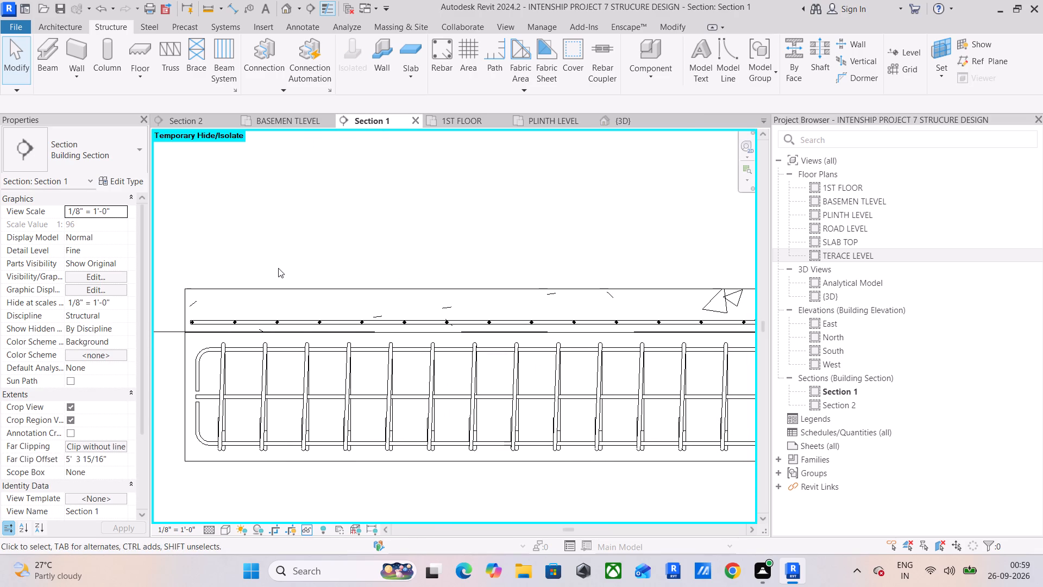
middle_click_drag(444, 273, 367, 278)
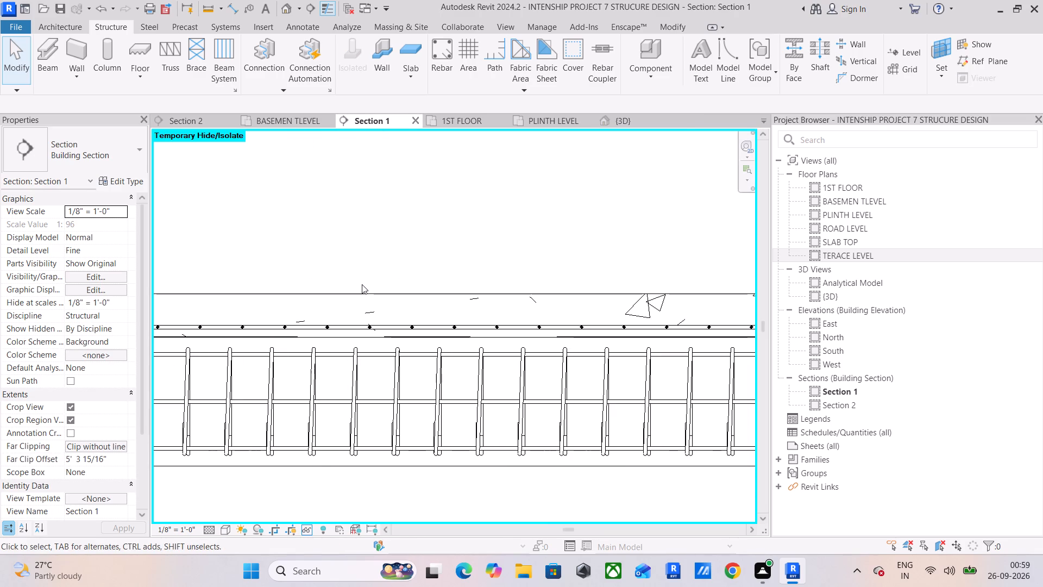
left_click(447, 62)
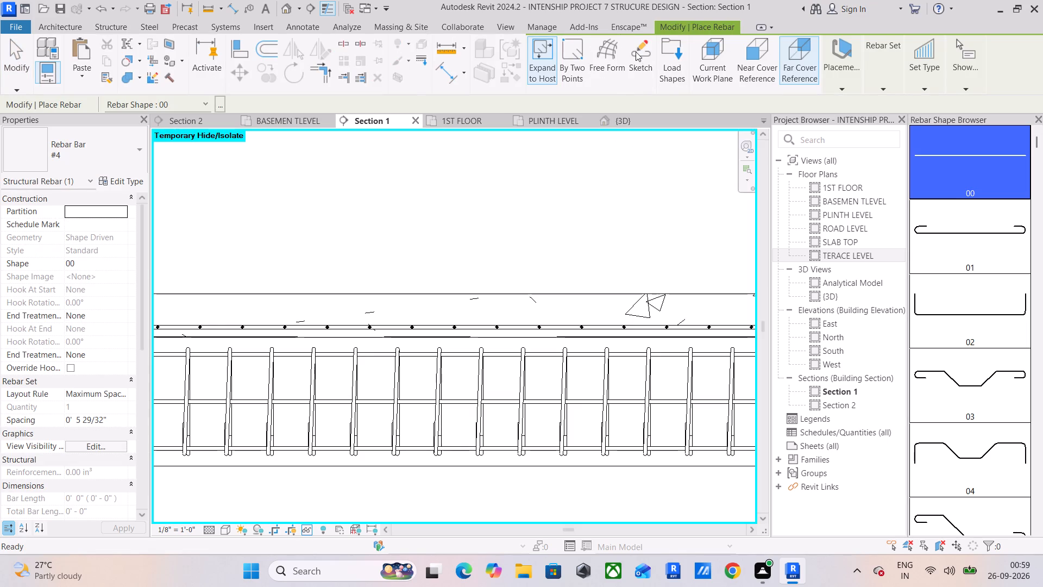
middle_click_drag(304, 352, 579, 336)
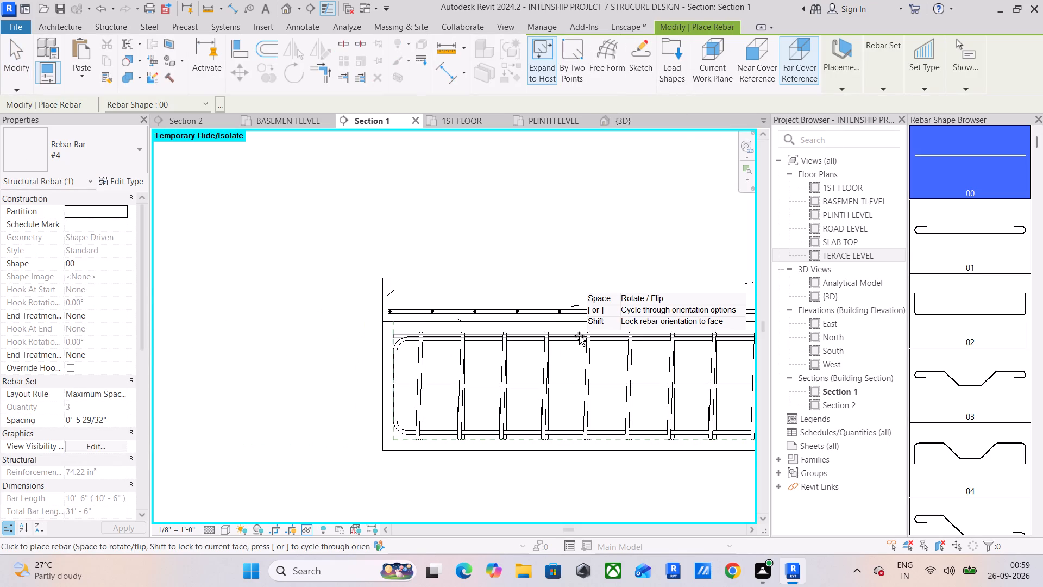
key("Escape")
Edit the sketch of the lengthwise #4 slab bar, adding a line about 23 ft along the top cover from the slab's end past the second column.
left_click(495, 313)
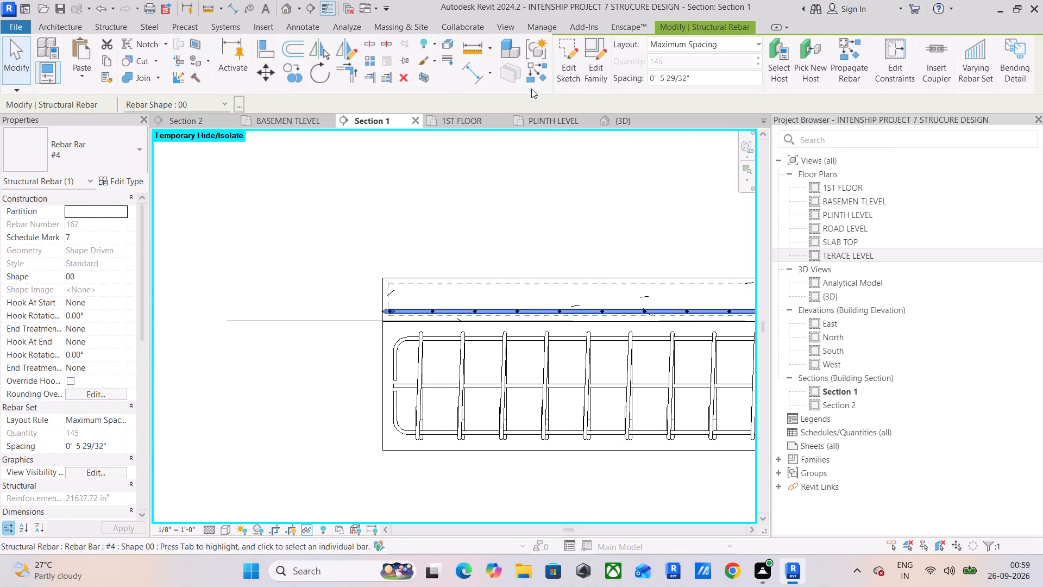
left_click(578, 61)
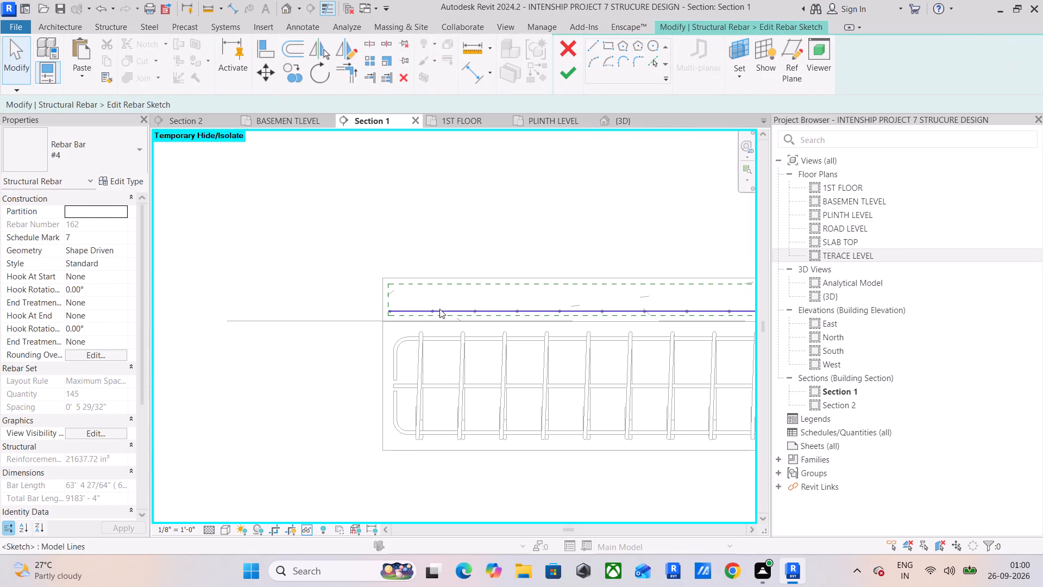
left_click(590, 42)
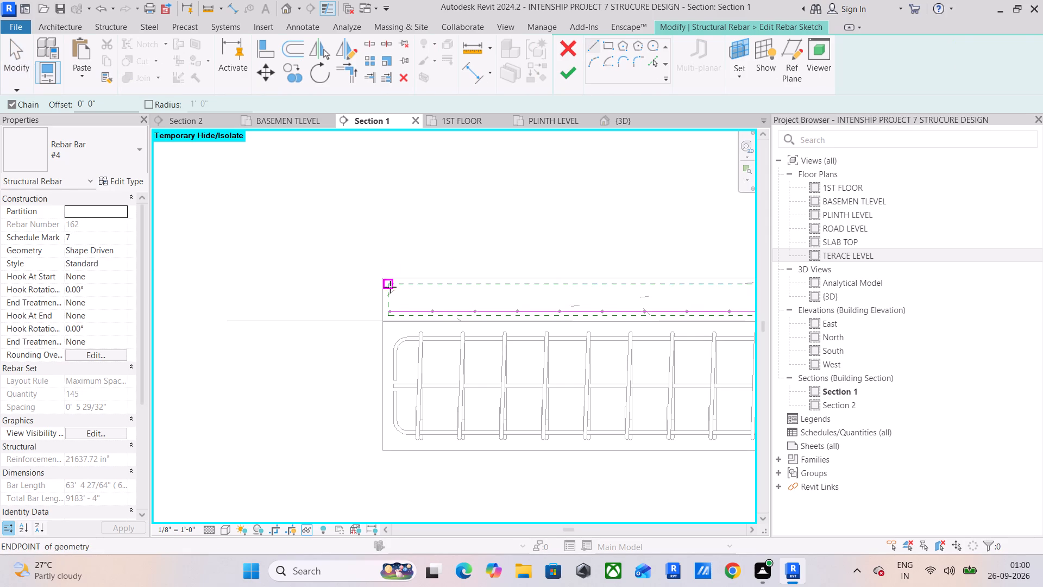
scroll(390, 287, "up", 8)
left_click(386, 278)
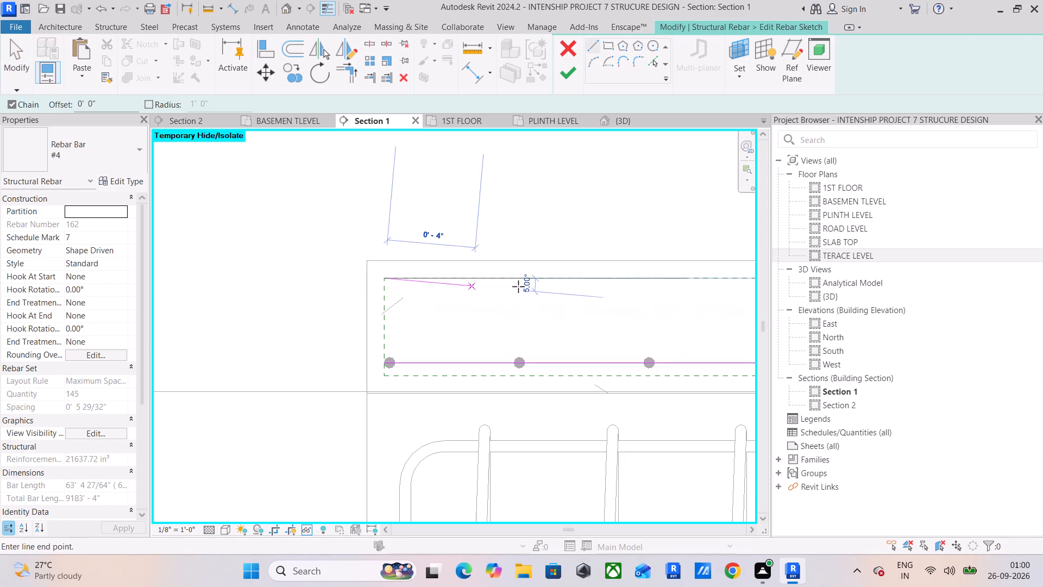
middle_click_drag(650, 272, 401, 273)
scroll(546, 282, "down", 5)
middle_click_drag(654, 274, 411, 278)
scroll(587, 280, "down", 7)
middle_click_drag(627, 281, 336, 282)
scroll(336, 282, "down", 6)
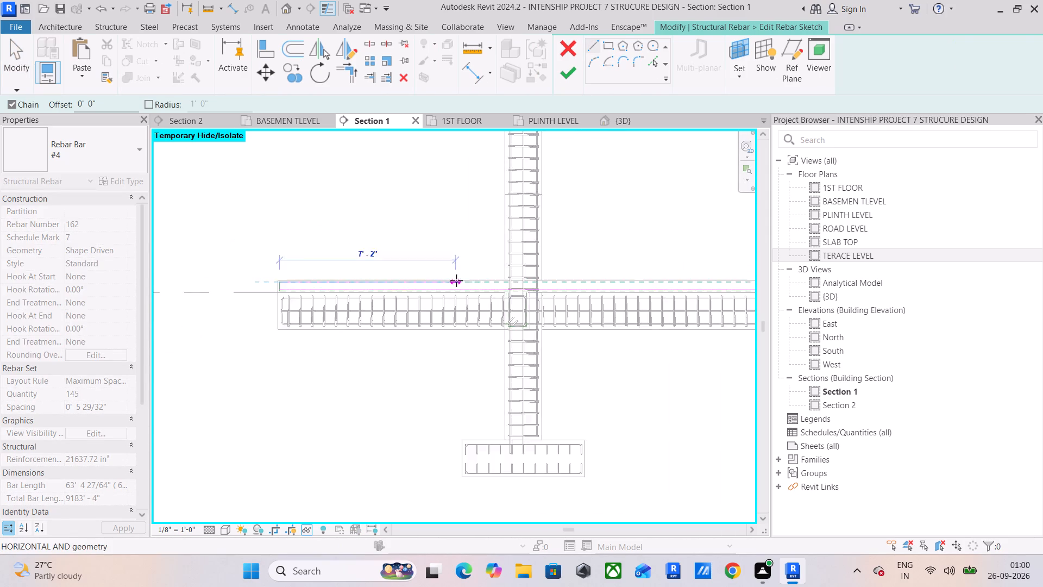
scroll(558, 272, "down", 5)
middle_click_drag(633, 278, 348, 283)
scroll(436, 275, "down", 4)
scroll(393, 281, "up", 7)
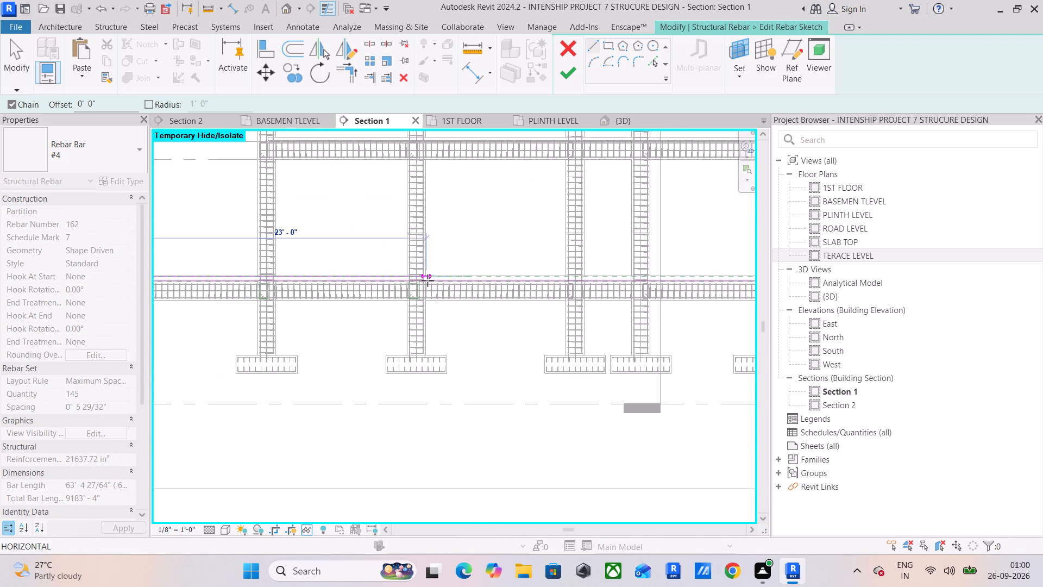
scroll(428, 280, "up", 7)
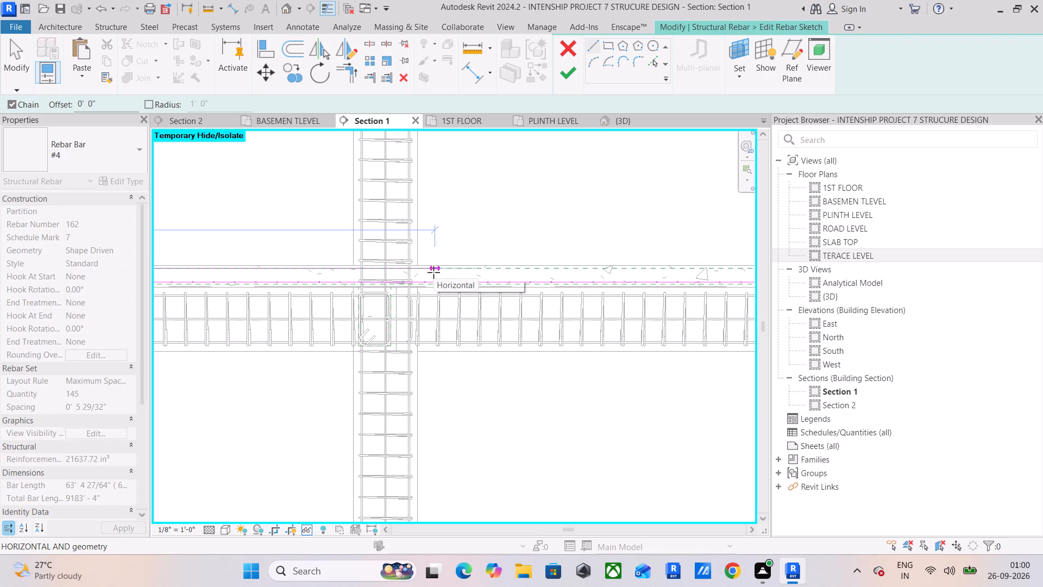
left_click(433, 272)
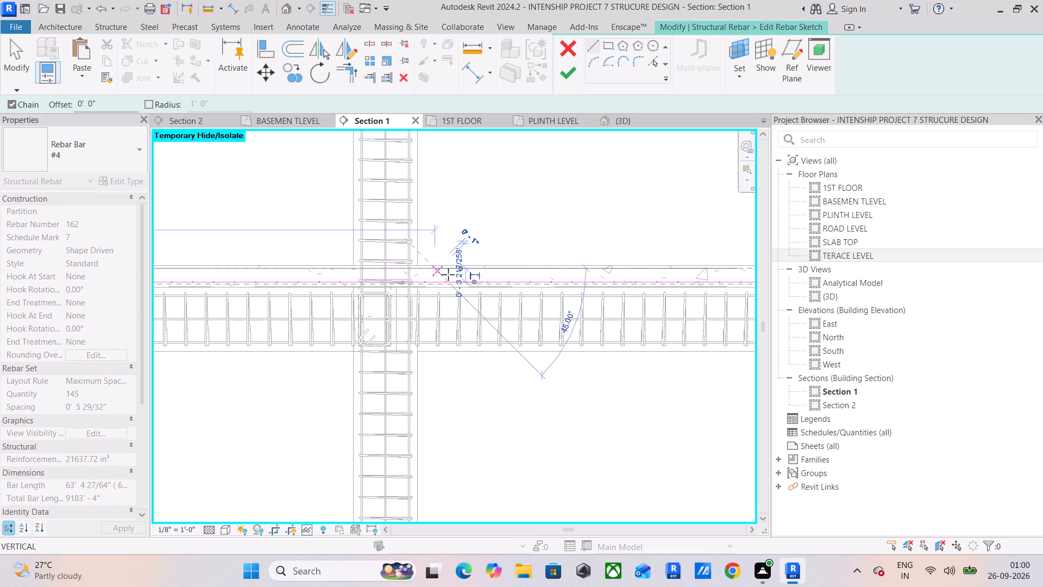
Continue the sketch with a vertical line about 3 in down, a 1 ft horizontal line, and a sloped line closing back to the top line's end.
scroll(467, 278, "up", 11)
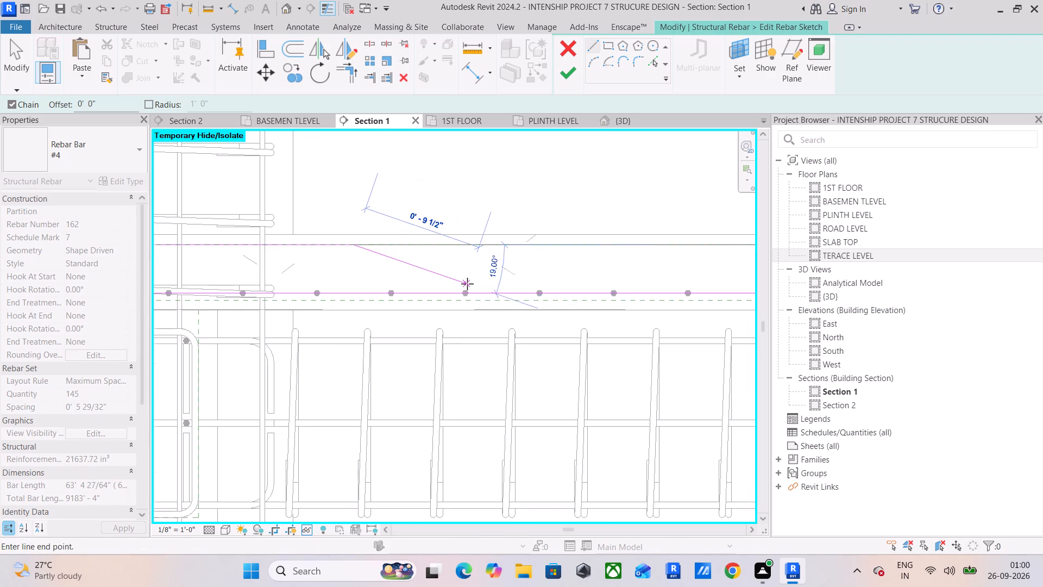
scroll(467, 284, "up", 3)
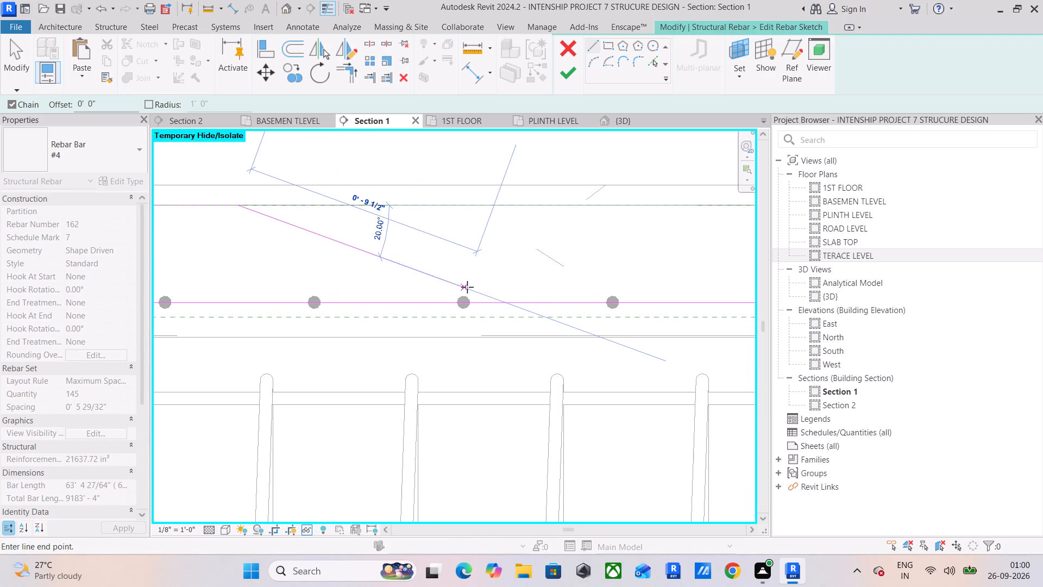
scroll(468, 293, "up", 9)
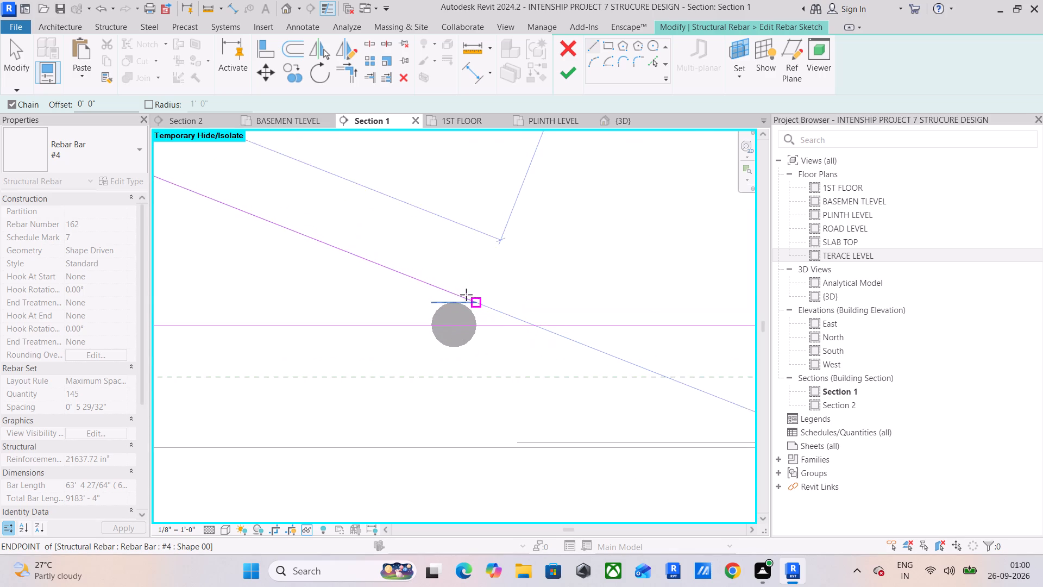
scroll(407, 287, "down", 4)
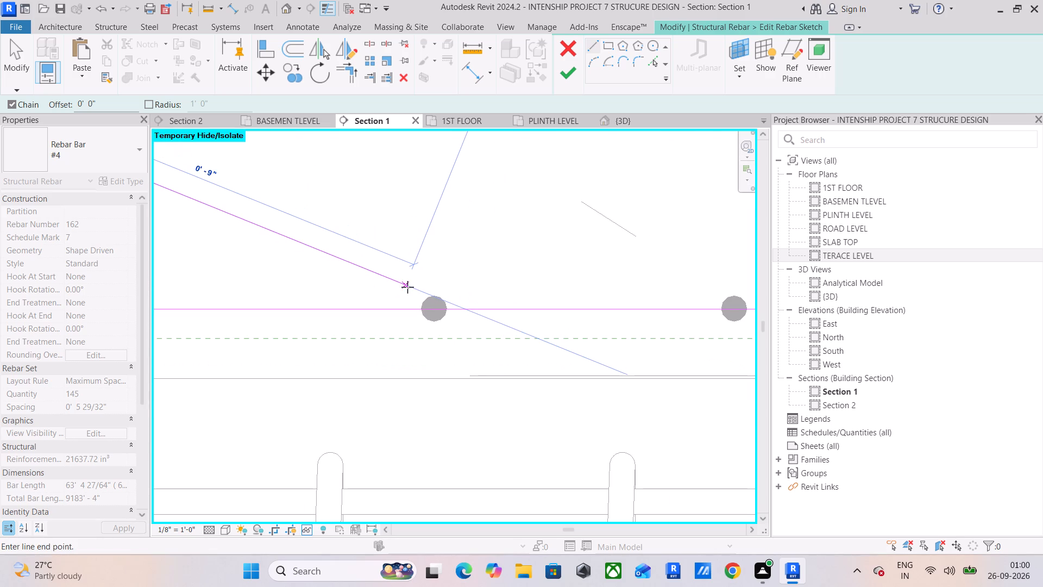
scroll(367, 280, "down", 5)
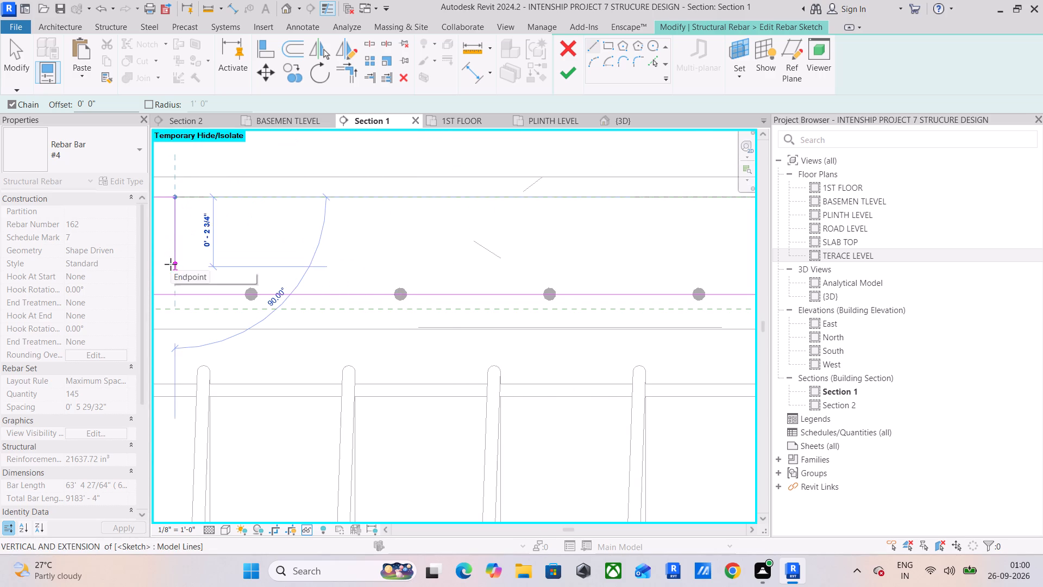
left_click(172, 274)
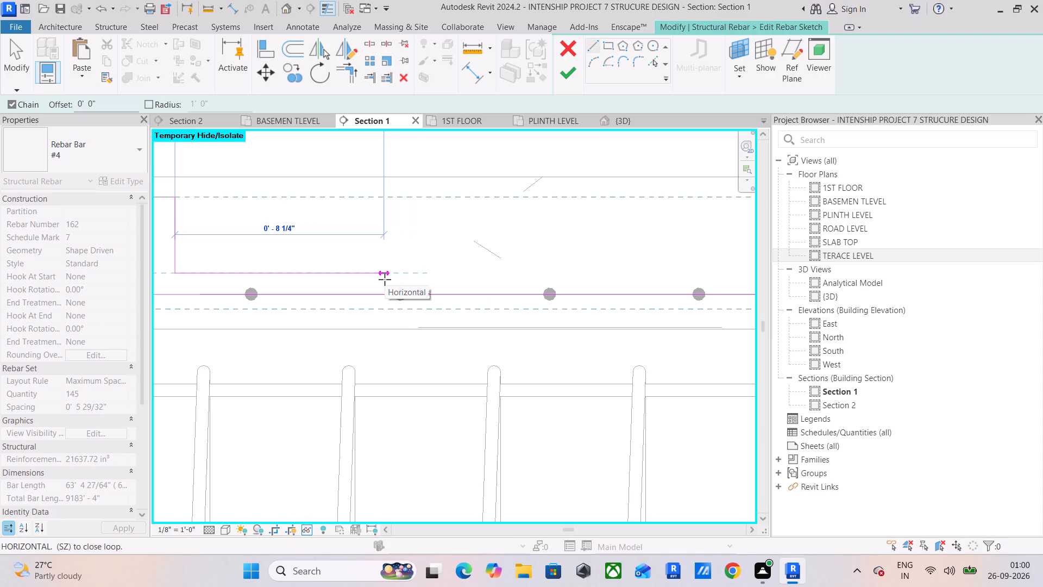
type("1'")
key("Return")
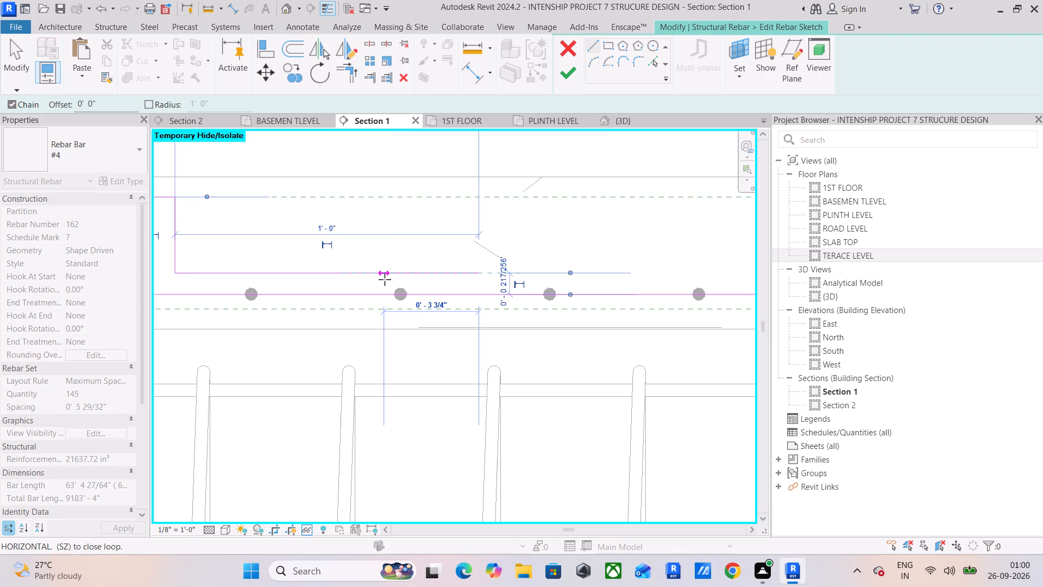
left_click(176, 199)
key("Escape")
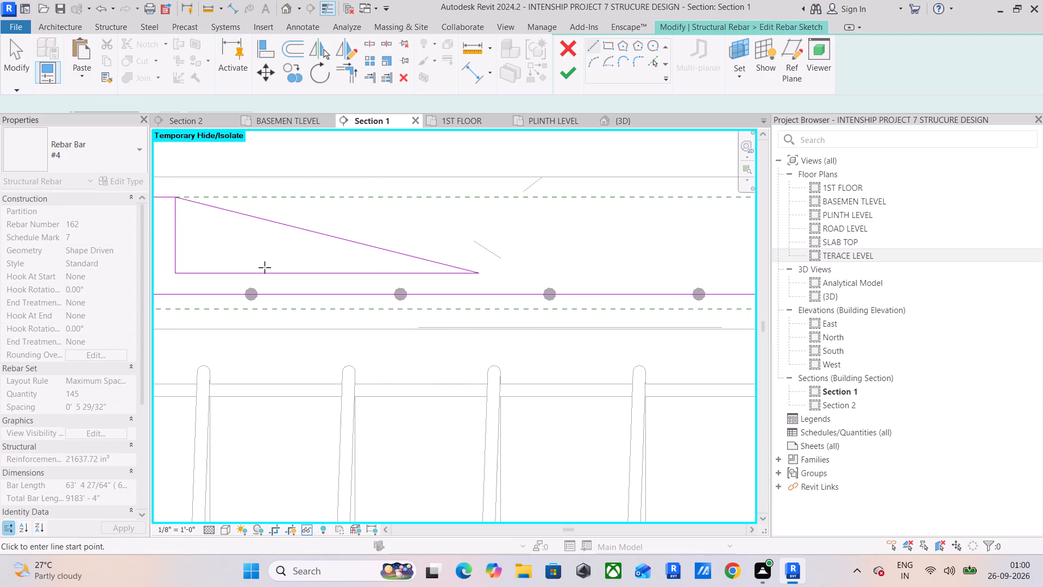
key("Escape")
Delete the horizontal and vertical helper lines, keeping only the sloped line at the end of the top line.
left_click(266, 272)
key("Delete")
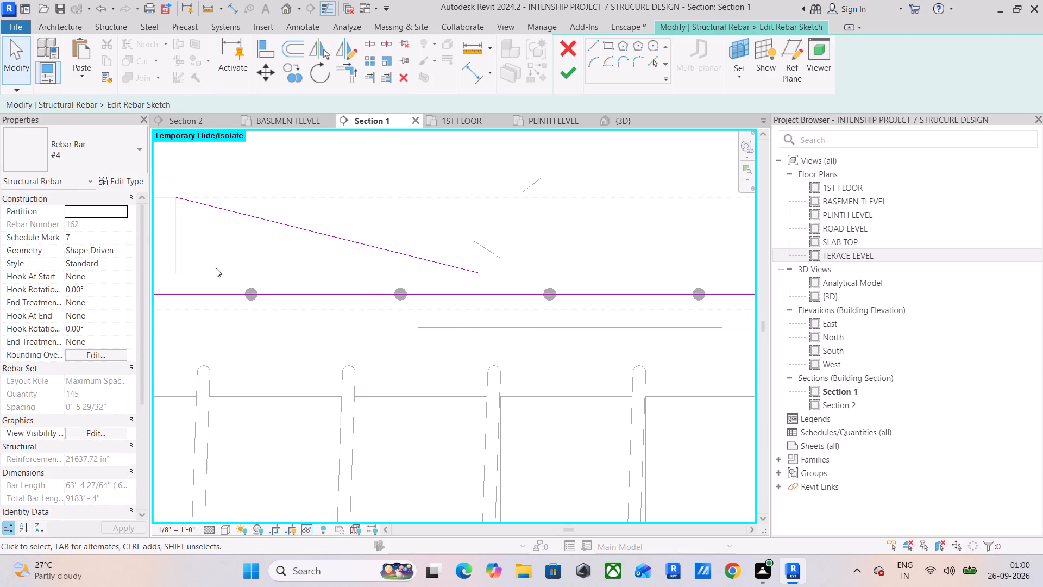
left_click(172, 252)
key("Delete")
Examine the sloped line's junction with the top line and its position beside the second column.
scroll(255, 253, "down", 5)
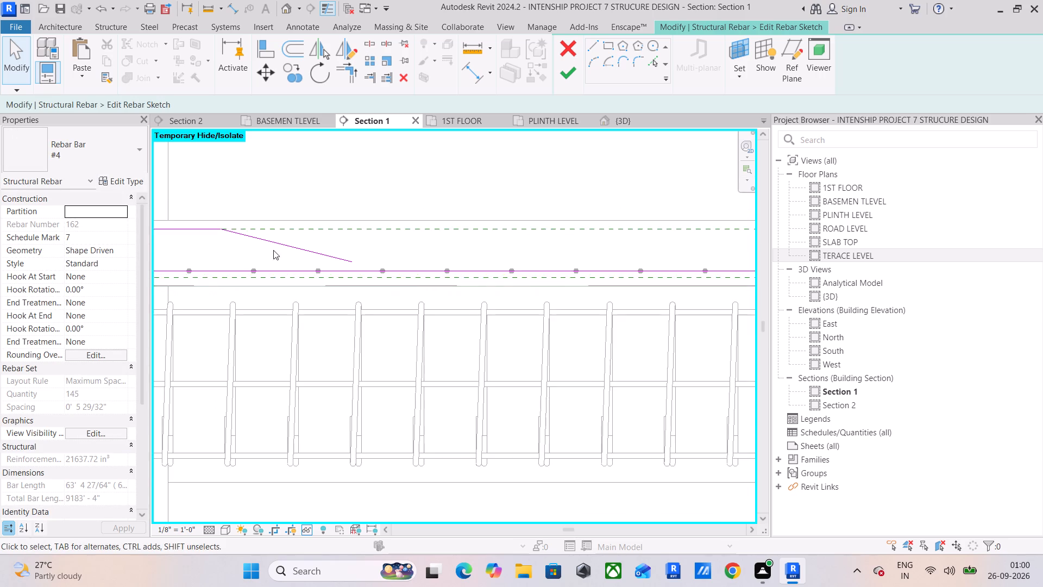
scroll(273, 250, "down", 6)
middle_click_drag(283, 251, 469, 282)
scroll(505, 285, "down", 6)
middle_click_drag(550, 278, 441, 308)
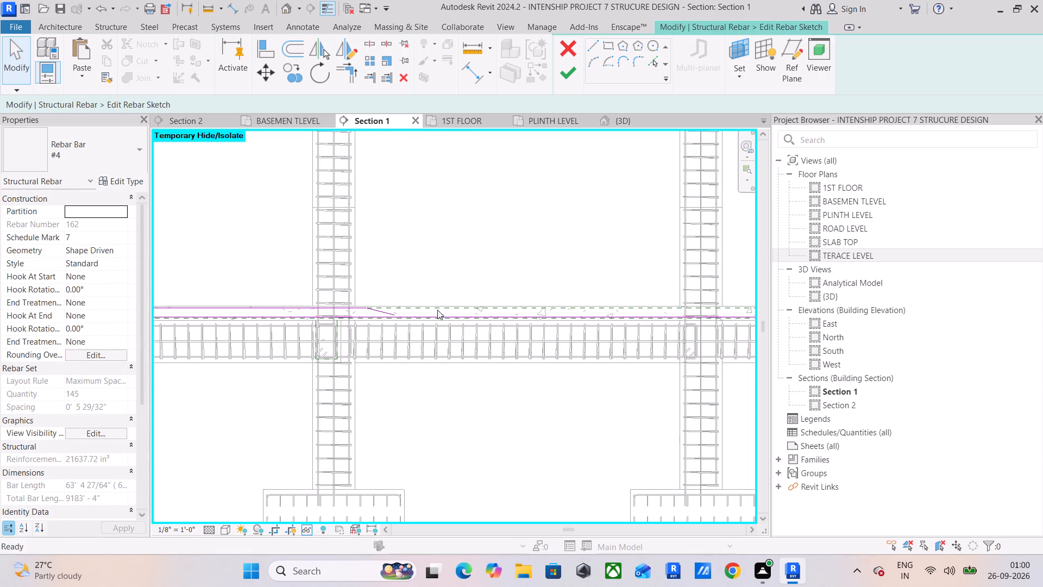
scroll(414, 311, "up", 5)
scroll(329, 308, "up", 16)
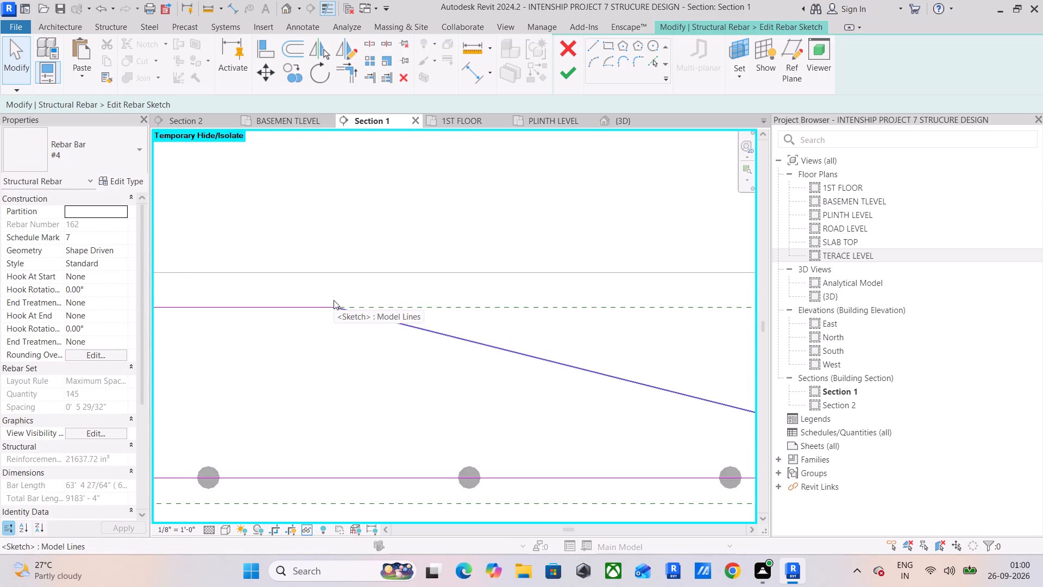
scroll(334, 300, "up", 6)
scroll(456, 321, "down", 10)
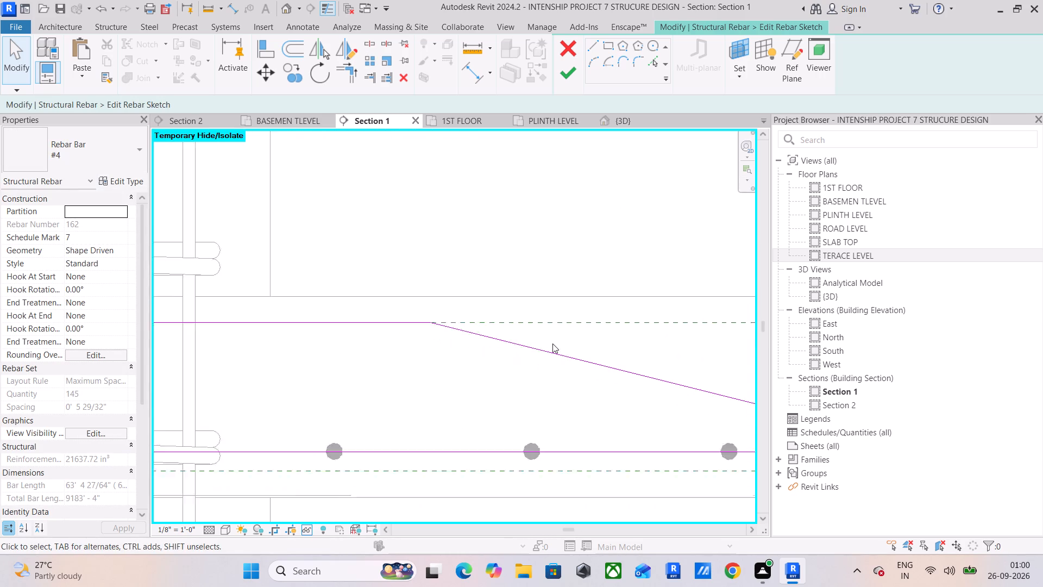
scroll(552, 344, "down", 2)
middle_click_drag(577, 344, 364, 314)
scroll(364, 314, "down", 6)
scroll(586, 336, "down", 5)
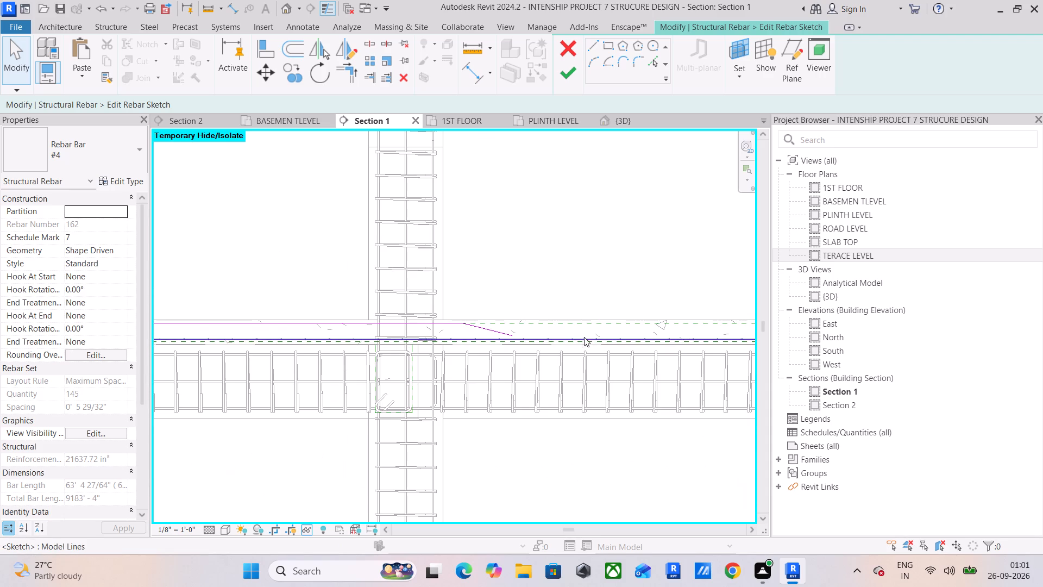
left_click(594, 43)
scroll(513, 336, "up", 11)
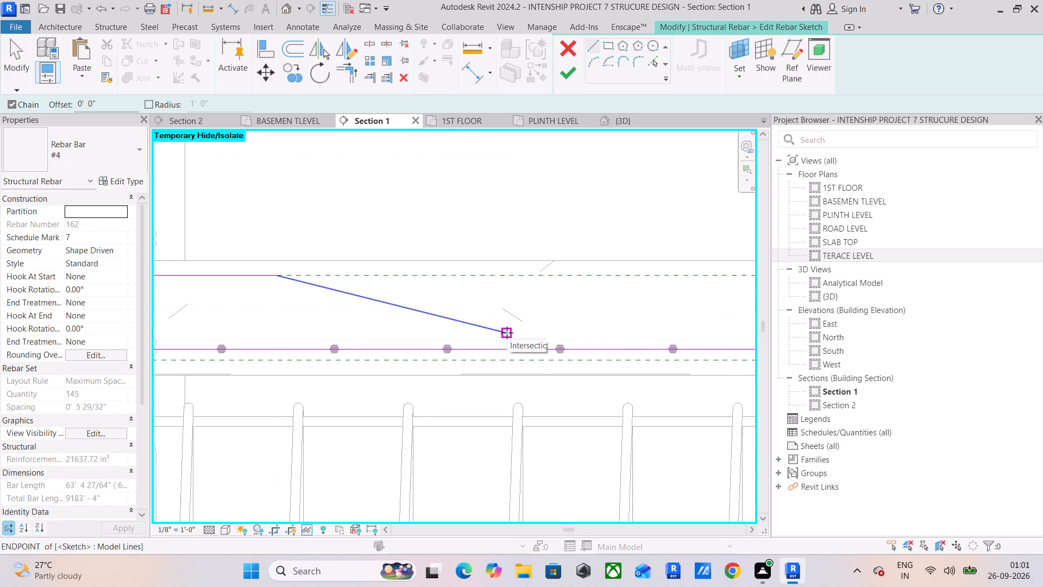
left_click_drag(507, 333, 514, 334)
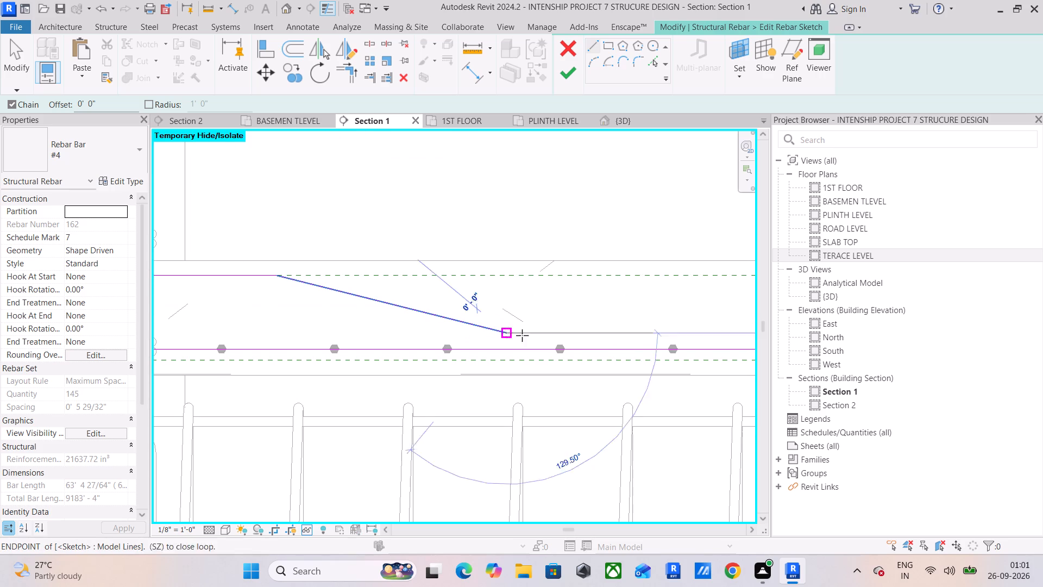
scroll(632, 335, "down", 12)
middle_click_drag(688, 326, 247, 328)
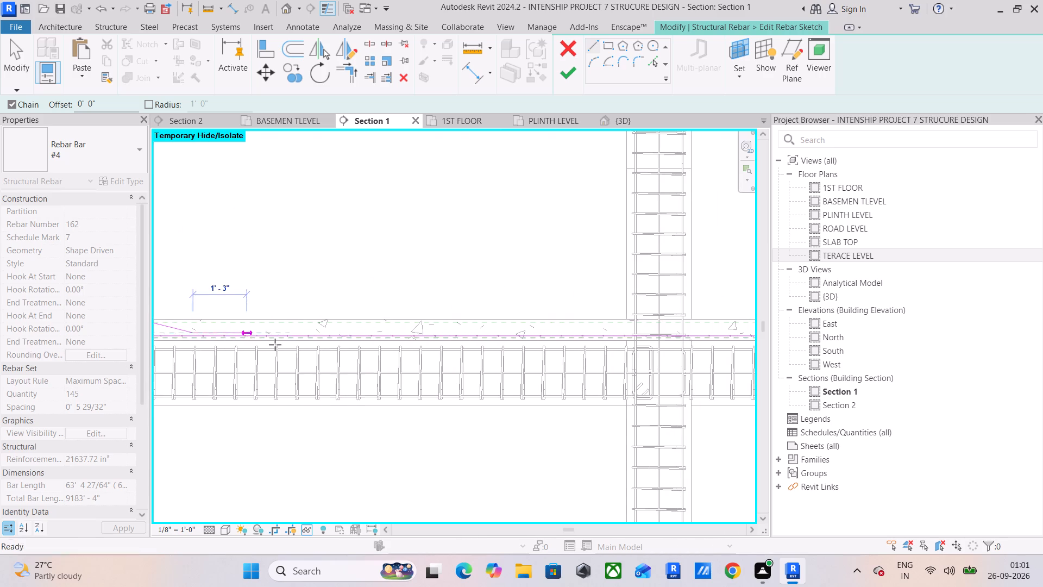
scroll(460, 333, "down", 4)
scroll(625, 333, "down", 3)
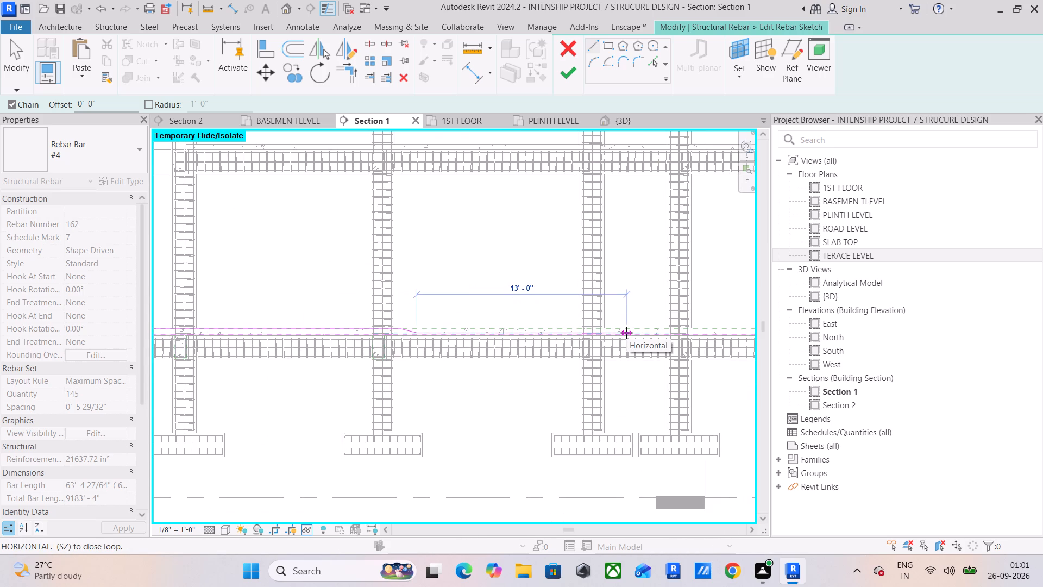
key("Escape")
Sketch a horizontal line along the top cover from the slab's opposite end to a point between the third and fourth columns.
middle_click_drag(551, 333, 203, 336)
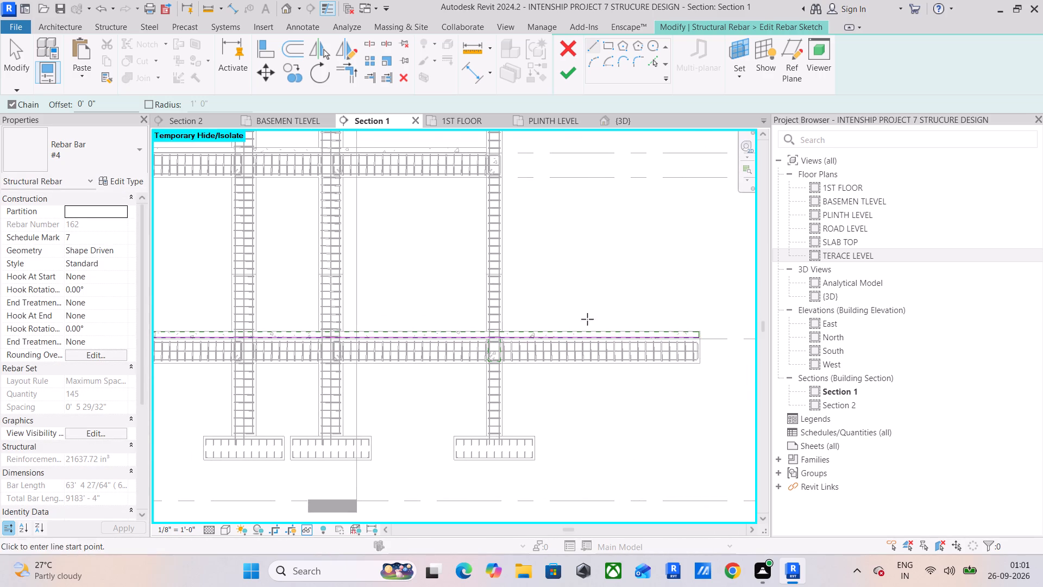
middle_click_drag(544, 320, 342, 320)
scroll(581, 349, "up", 5)
scroll(387, 303, "up", 5)
middle_click_drag(379, 299, 419, 360)
scroll(467, 349, "up", 5)
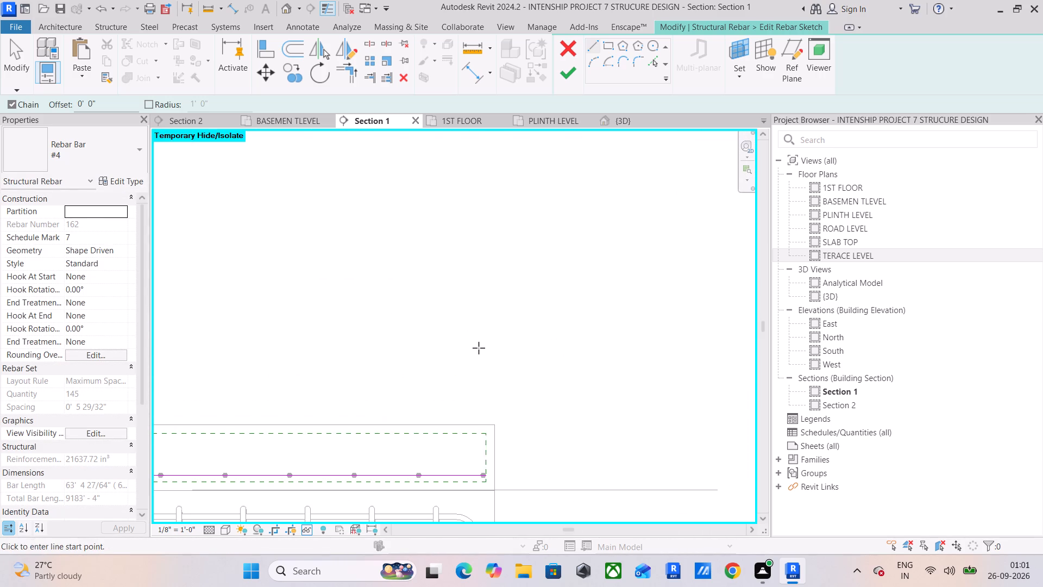
left_click_drag(490, 434, 485, 434)
scroll(303, 411, "down", 6)
middle_click_drag(299, 411, 553, 402)
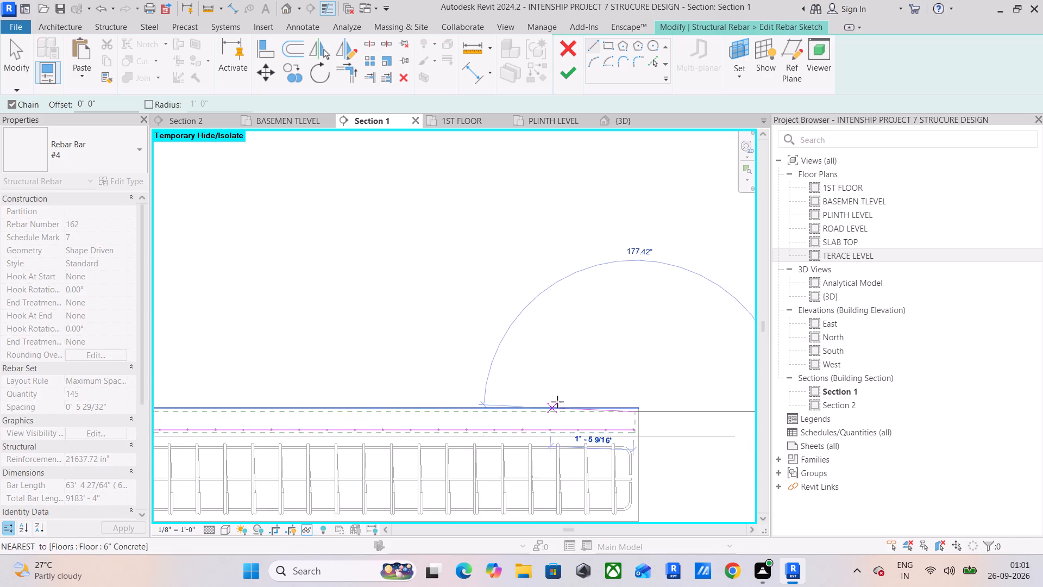
scroll(489, 402, "down", 6)
middle_click_drag(366, 407, 641, 404)
middle_click_drag(345, 413, 413, 405)
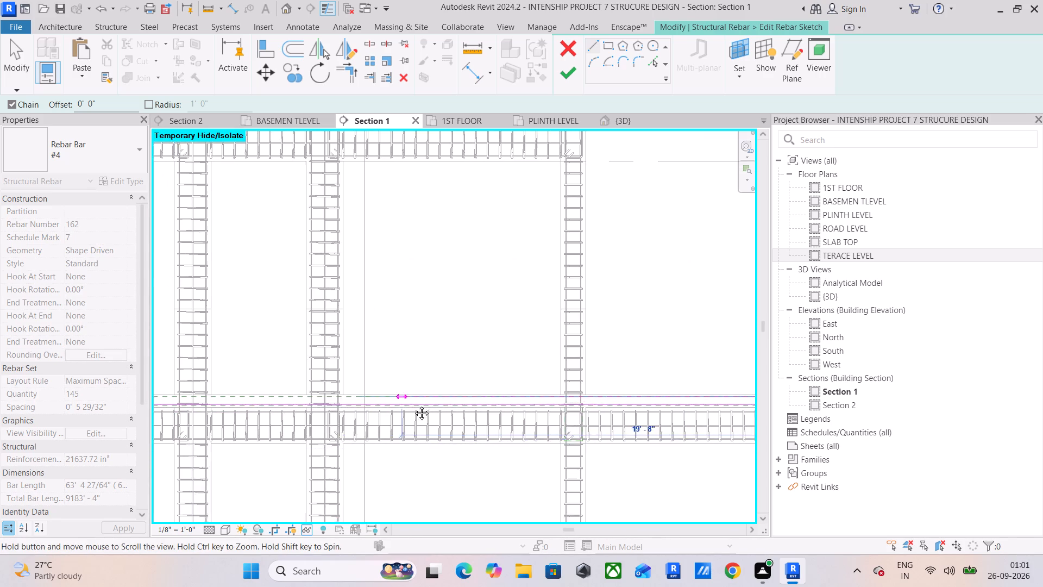
middle_click_drag(413, 405, 520, 404)
scroll(390, 404, "up", 4)
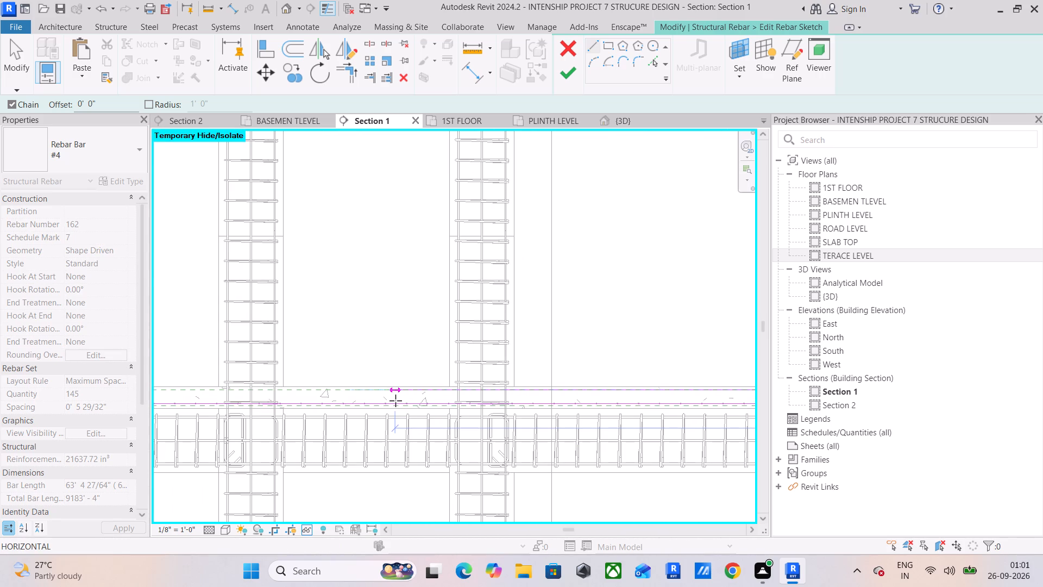
left_click(395, 401)
Add a vertical line about 3 in down, a 1 ft horizontal line, and a sloped line closing back to the top line's end.
scroll(397, 401, "up", 11)
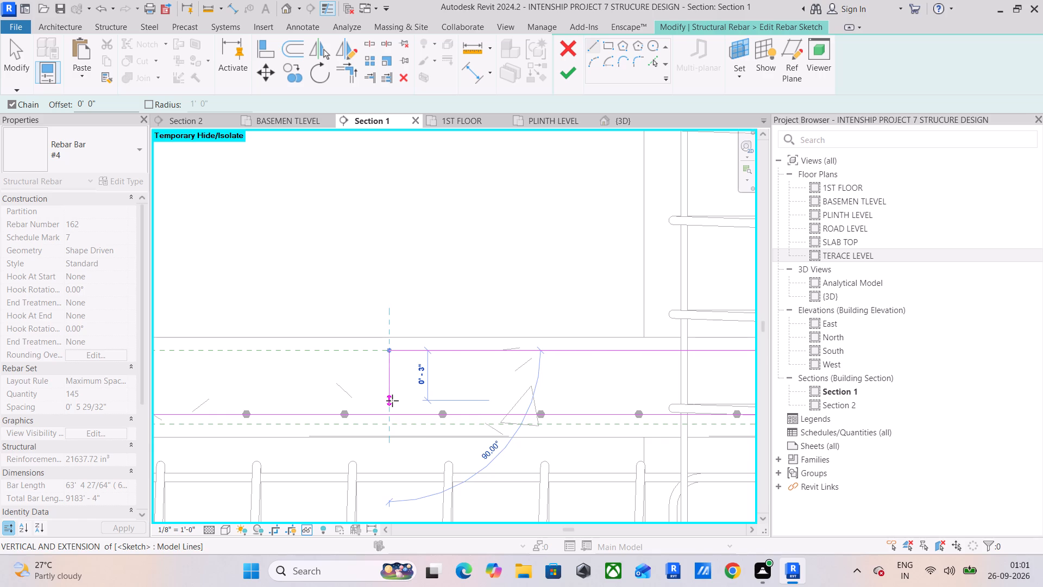
left_click(392, 401)
middle_click_drag(233, 402, 570, 404)
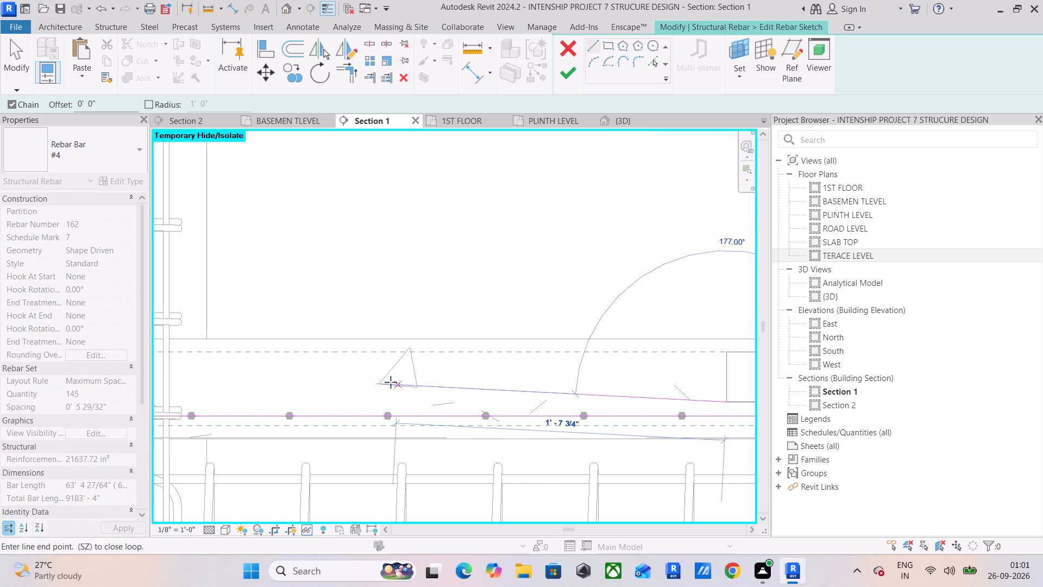
type("1'")
key("Return")
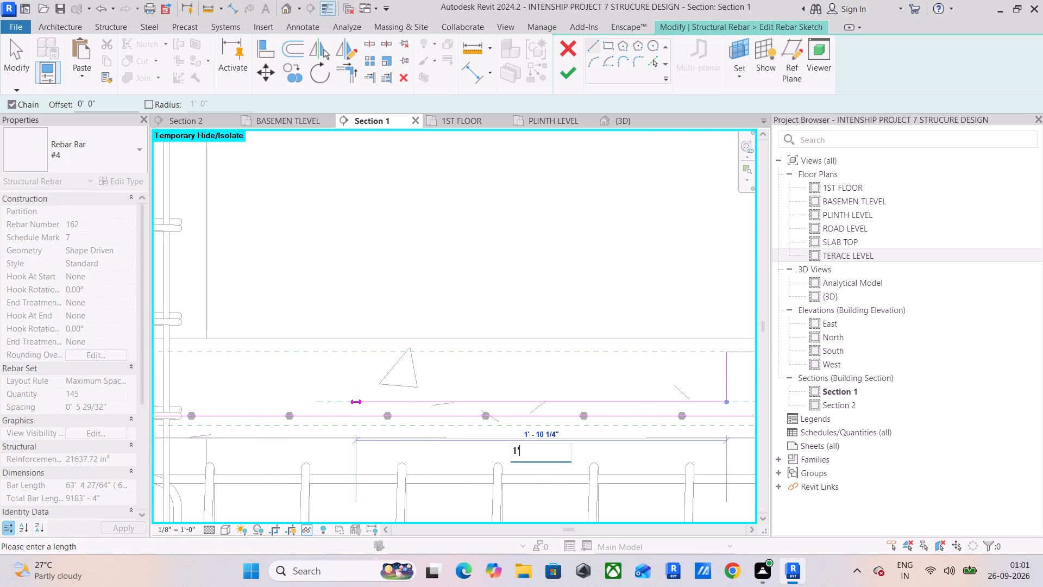
left_click(727, 354)
key("Escape")
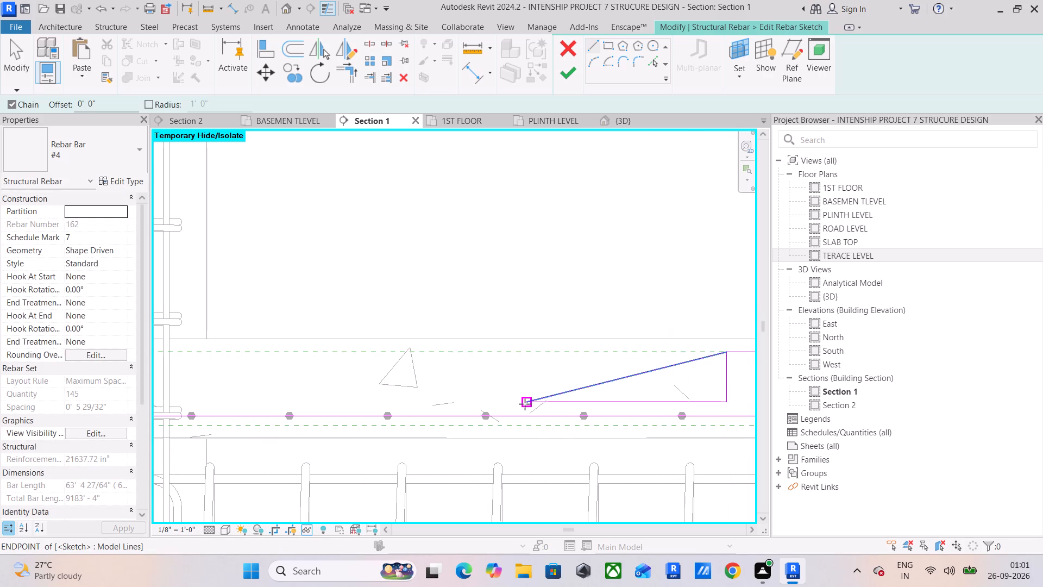
Join the lower ends of the two sloped lines with a horizontal line about 13 ft 2 in long.
left_click(525, 404)
scroll(275, 403, "down", 4)
middle_click_drag(275, 403, 757, 410)
scroll(369, 412, "down", 4)
middle_click_drag(369, 412, 703, 394)
scroll(319, 373, "down", 3)
middle_click_drag(303, 385, 531, 385)
scroll(447, 386, "up", 10)
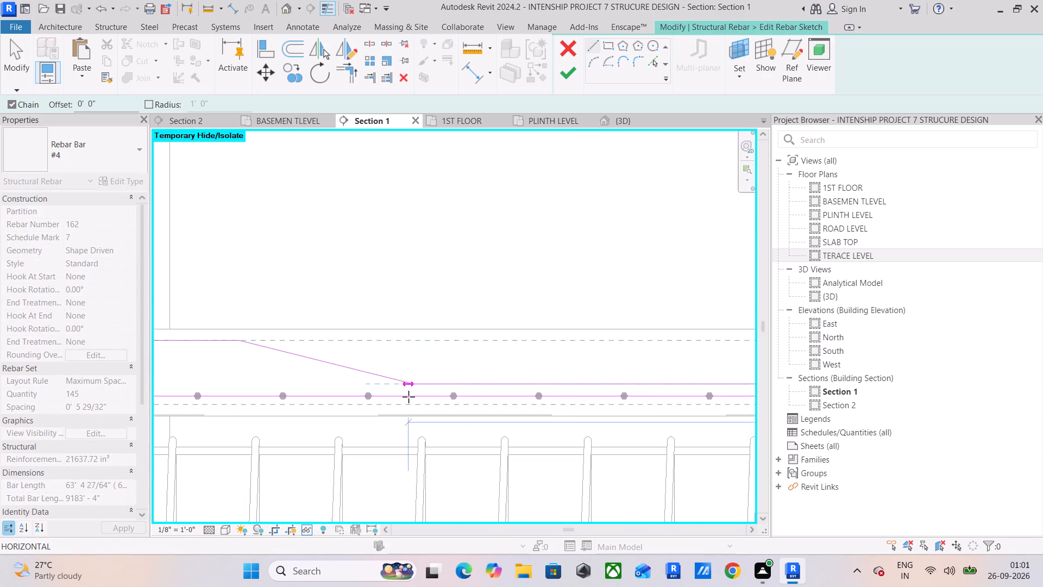
scroll(409, 397, "up", 6)
left_click(422, 367)
scroll(422, 367, "down", 5)
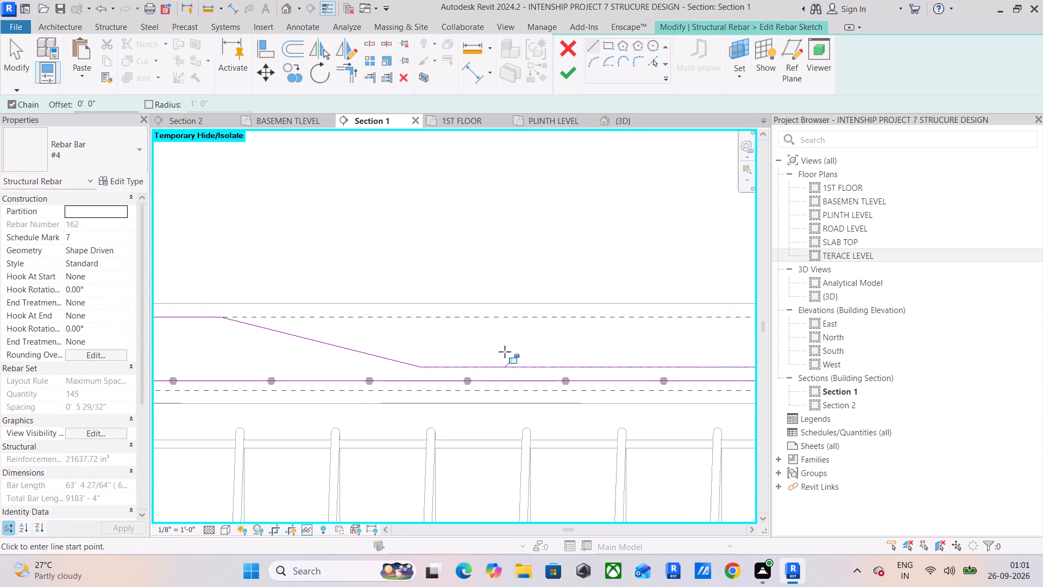
key("Escape")
Delete the horizontal and vertical helper lines under the second sloped line, keeping the sloped line.
scroll(655, 345, "down", 6)
middle_click_drag(674, 342, 102, 358)
middle_click_drag(589, 328, 52, 342)
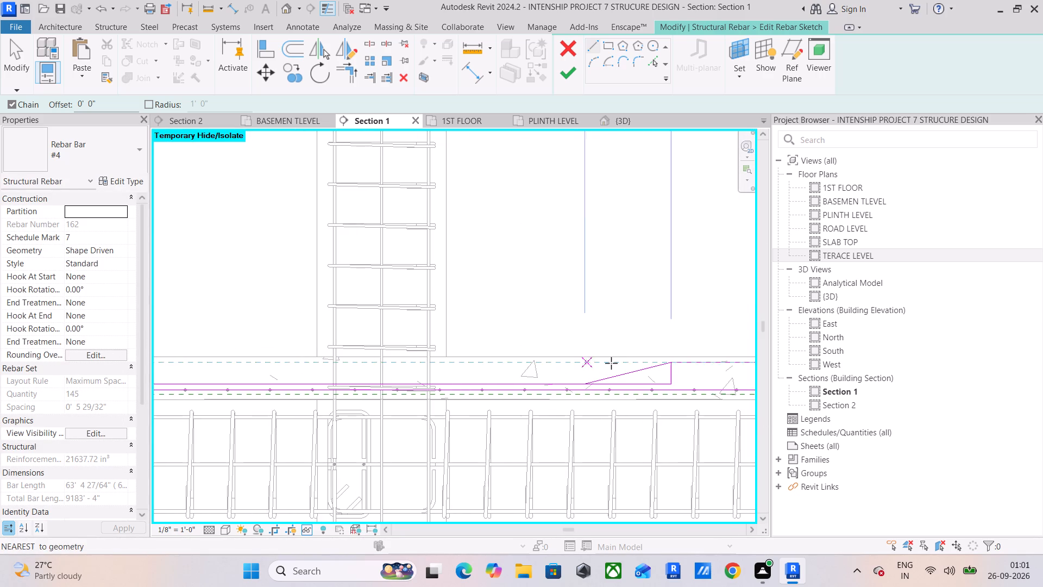
scroll(613, 361, "up", 9)
middle_click_drag(661, 397, 419, 354)
scroll(492, 369, "up", 1)
key("Escape")
left_click_drag(505, 389, 511, 390)
key("Delete")
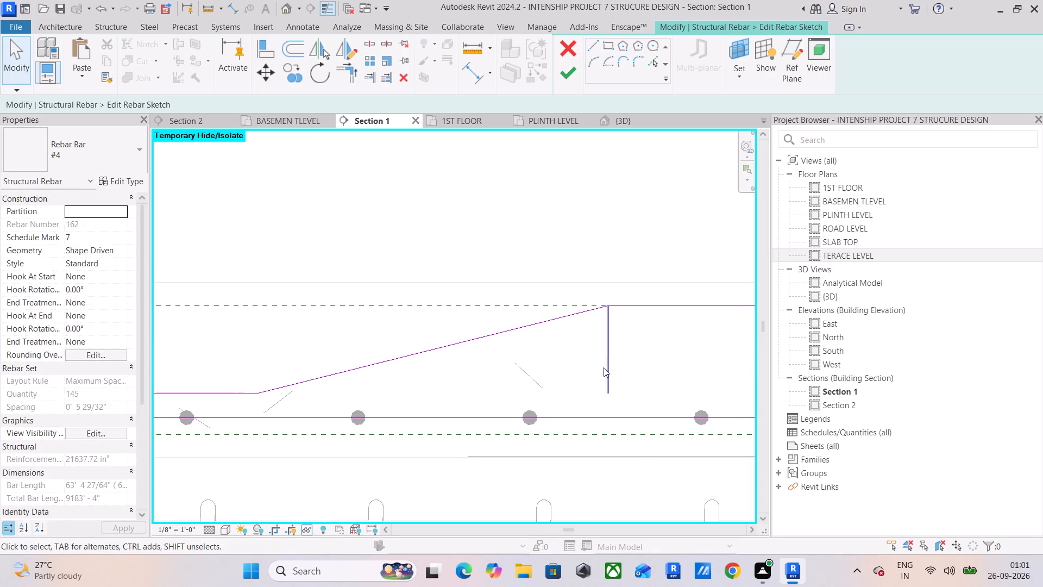
left_click(609, 365)
key("Delete")
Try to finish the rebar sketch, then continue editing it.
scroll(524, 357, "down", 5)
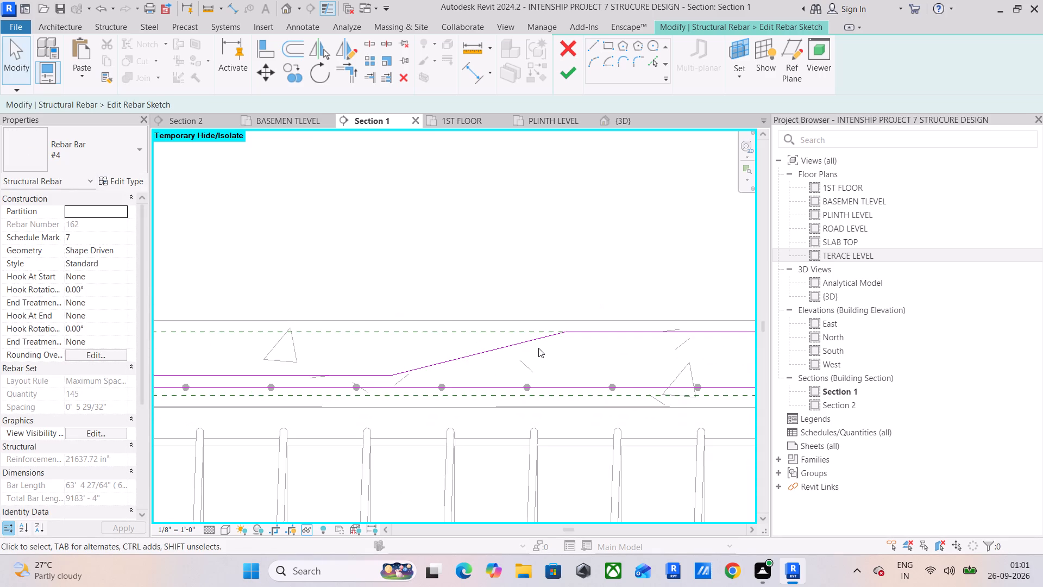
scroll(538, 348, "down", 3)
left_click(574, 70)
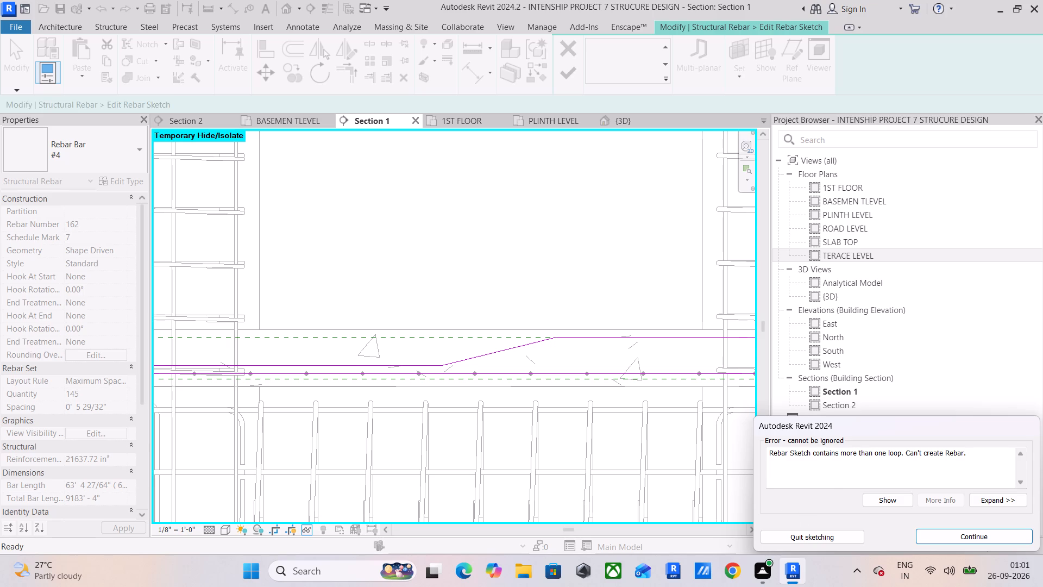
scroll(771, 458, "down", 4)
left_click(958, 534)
Examine the sketched bar's cranks and top run toward the slab's end at the first column side.
scroll(550, 396, "down", 5)
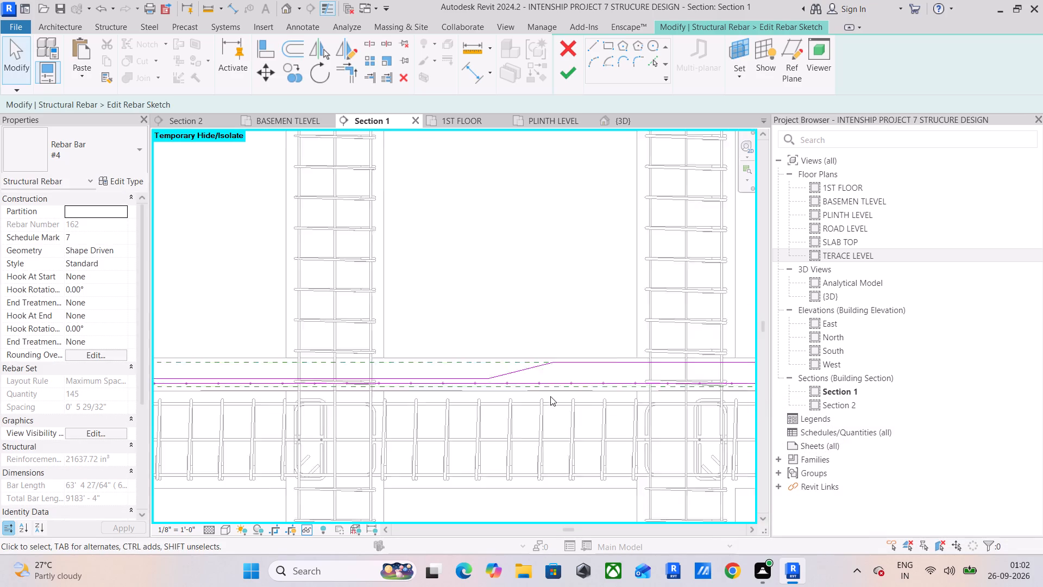
scroll(550, 396, "down", 1)
middle_click_drag(570, 390, 366, 409)
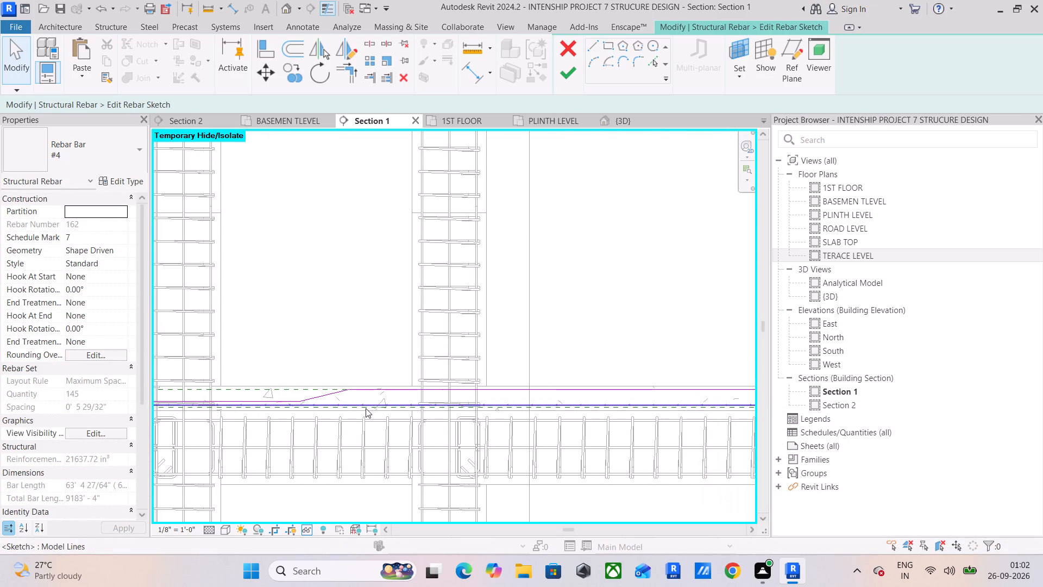
scroll(405, 404, "down", 2)
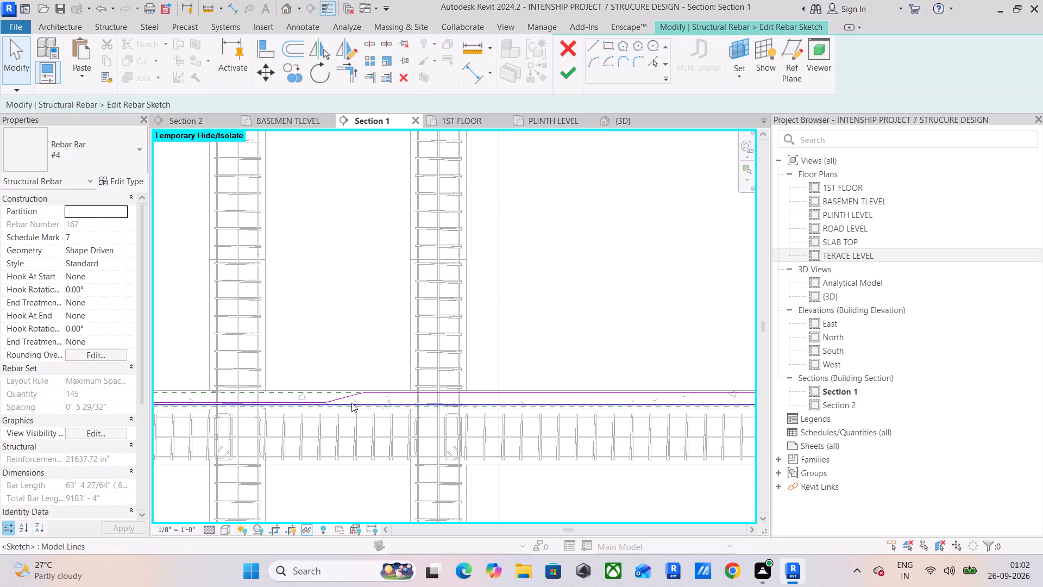
middle_click_drag(303, 386, 564, 391)
middle_click_drag(331, 411, 682, 390)
scroll(509, 397, "down", 5)
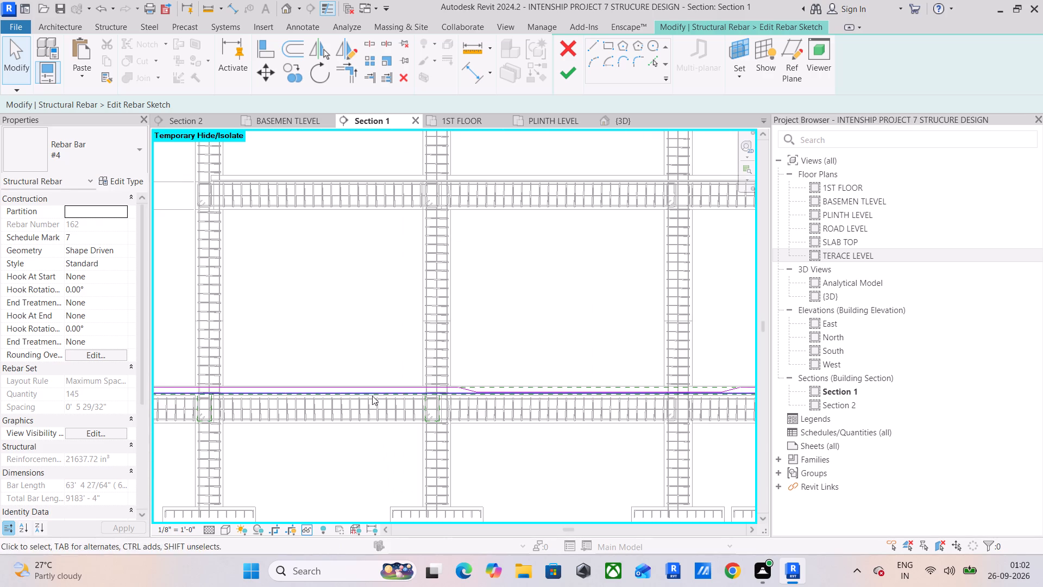
middle_click_drag(360, 394, 581, 392)
scroll(296, 369, "up", 5)
scroll(202, 408, "up", 5)
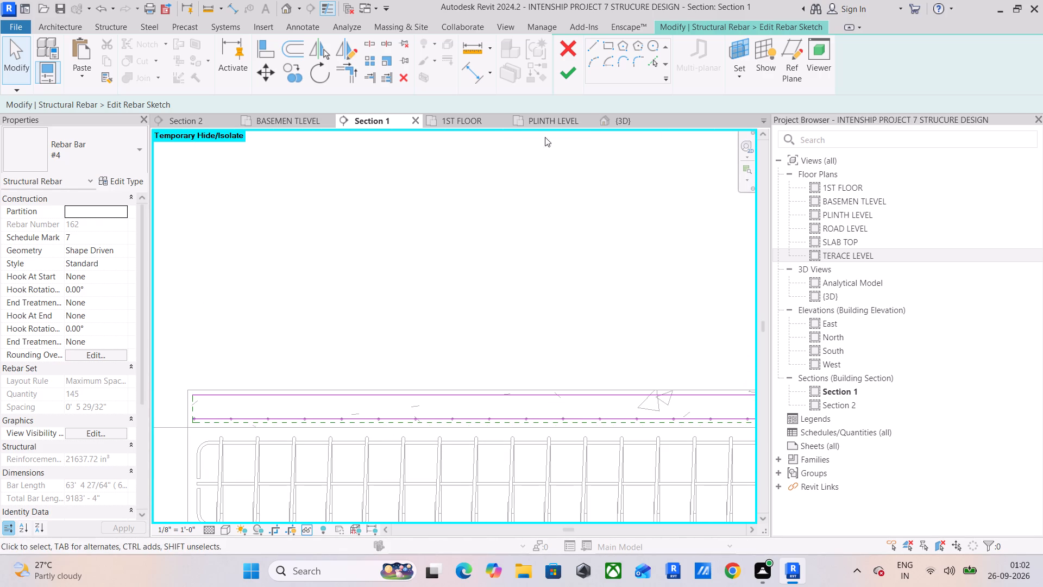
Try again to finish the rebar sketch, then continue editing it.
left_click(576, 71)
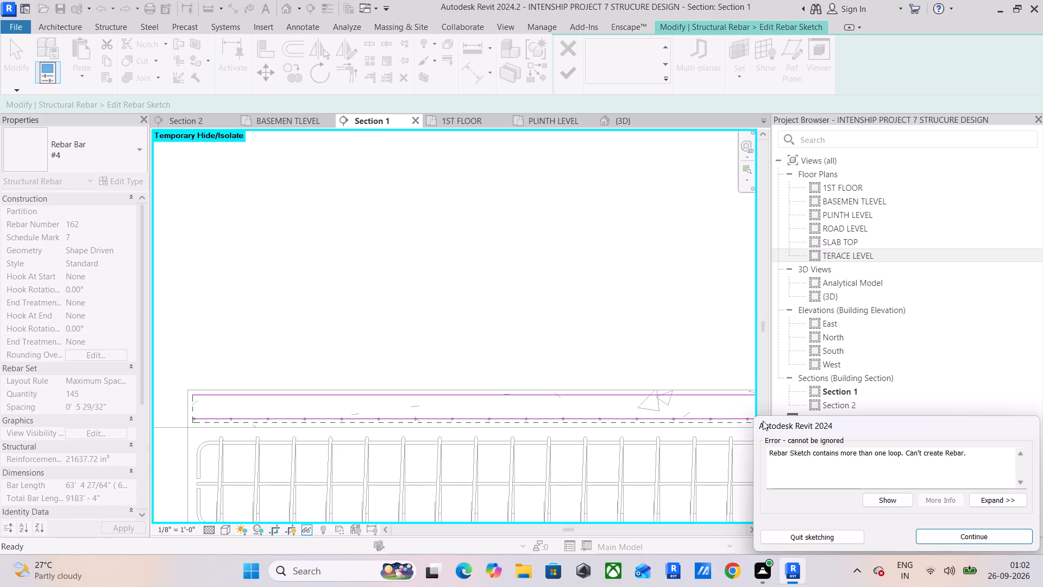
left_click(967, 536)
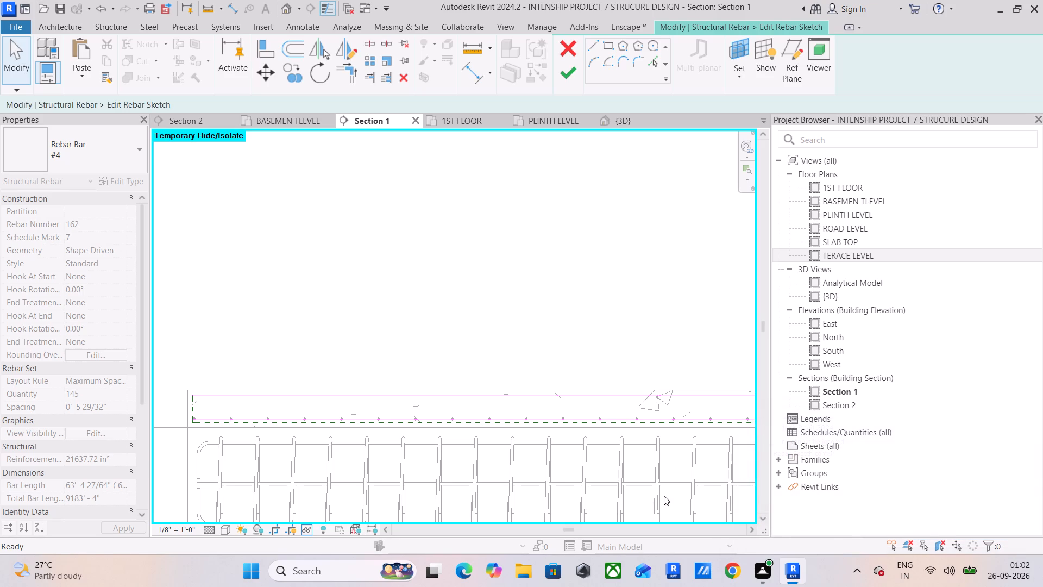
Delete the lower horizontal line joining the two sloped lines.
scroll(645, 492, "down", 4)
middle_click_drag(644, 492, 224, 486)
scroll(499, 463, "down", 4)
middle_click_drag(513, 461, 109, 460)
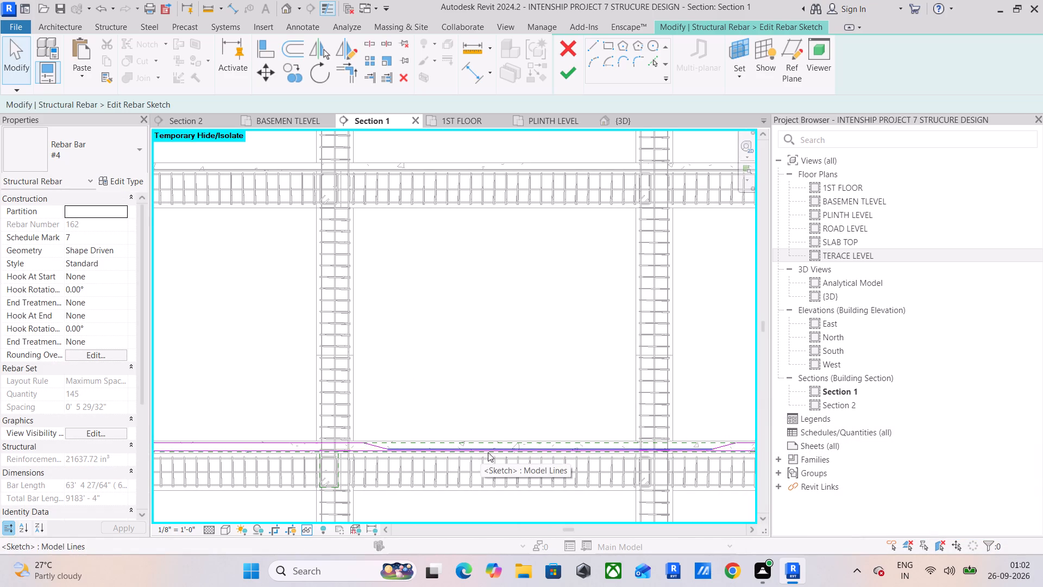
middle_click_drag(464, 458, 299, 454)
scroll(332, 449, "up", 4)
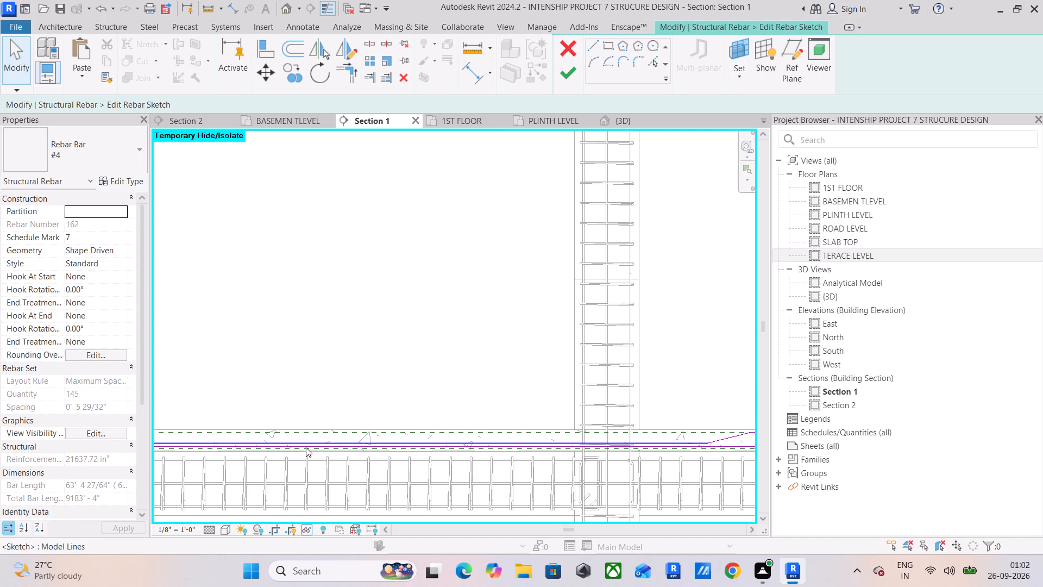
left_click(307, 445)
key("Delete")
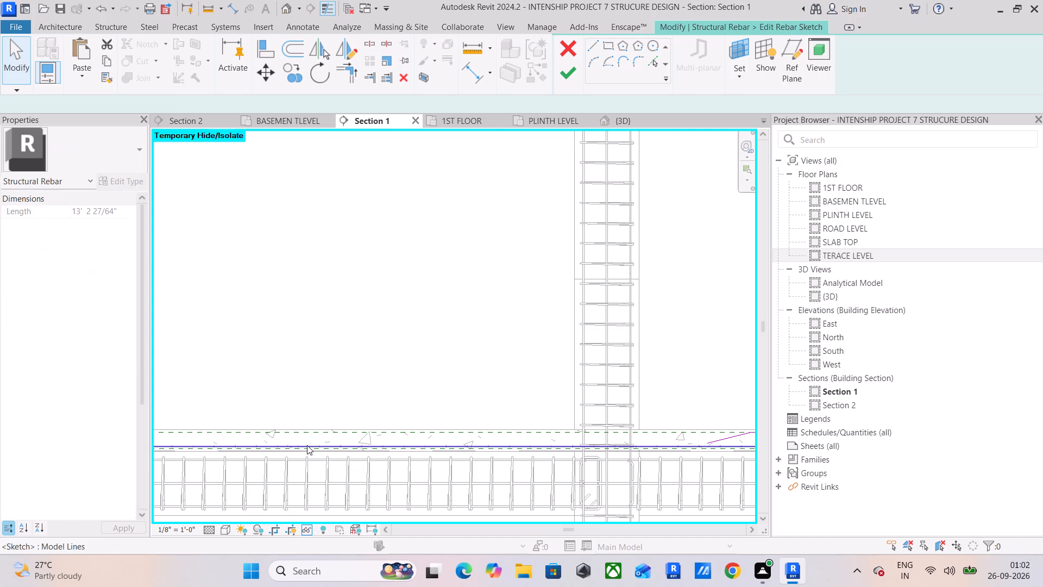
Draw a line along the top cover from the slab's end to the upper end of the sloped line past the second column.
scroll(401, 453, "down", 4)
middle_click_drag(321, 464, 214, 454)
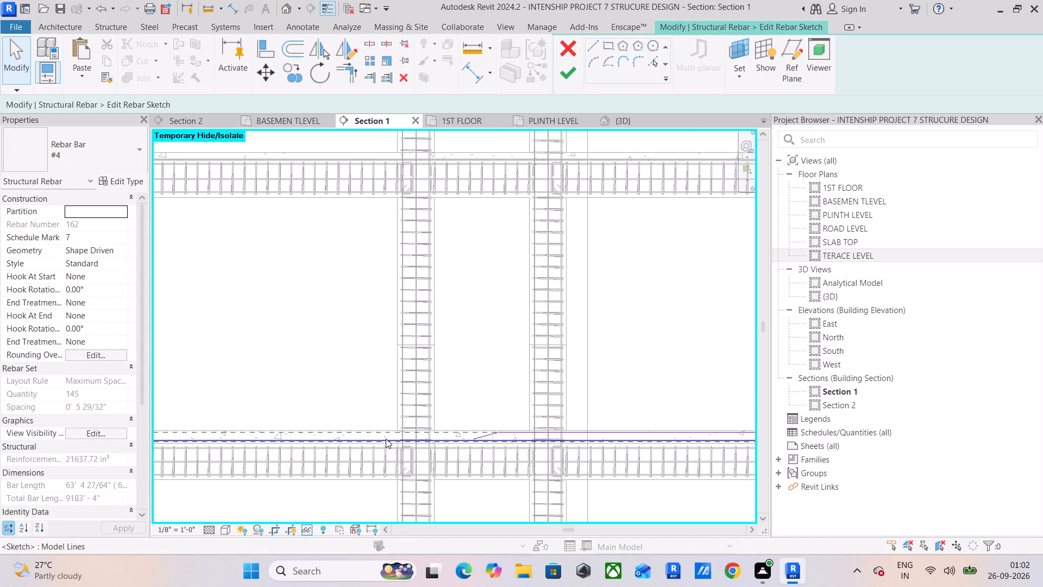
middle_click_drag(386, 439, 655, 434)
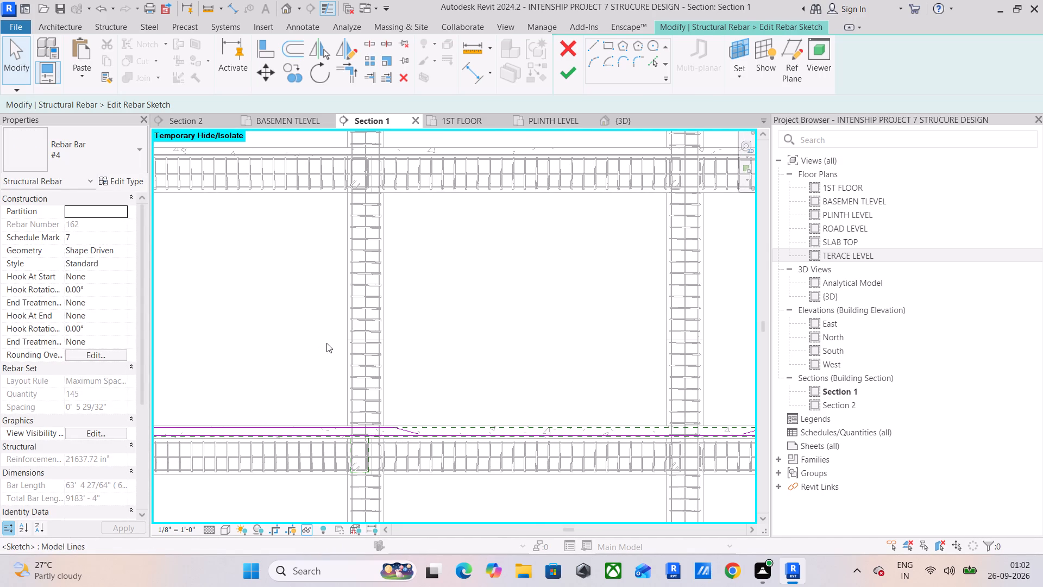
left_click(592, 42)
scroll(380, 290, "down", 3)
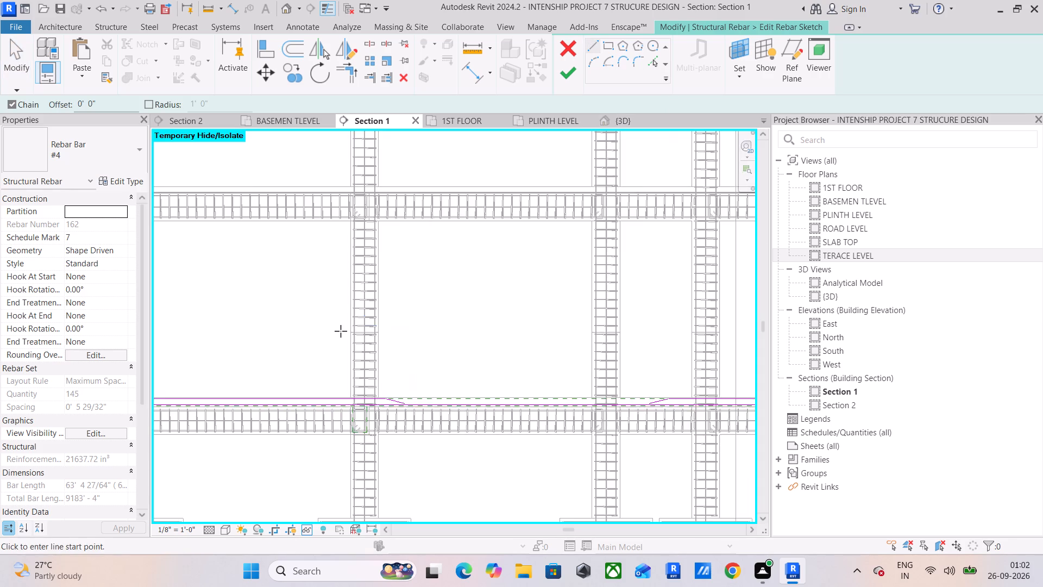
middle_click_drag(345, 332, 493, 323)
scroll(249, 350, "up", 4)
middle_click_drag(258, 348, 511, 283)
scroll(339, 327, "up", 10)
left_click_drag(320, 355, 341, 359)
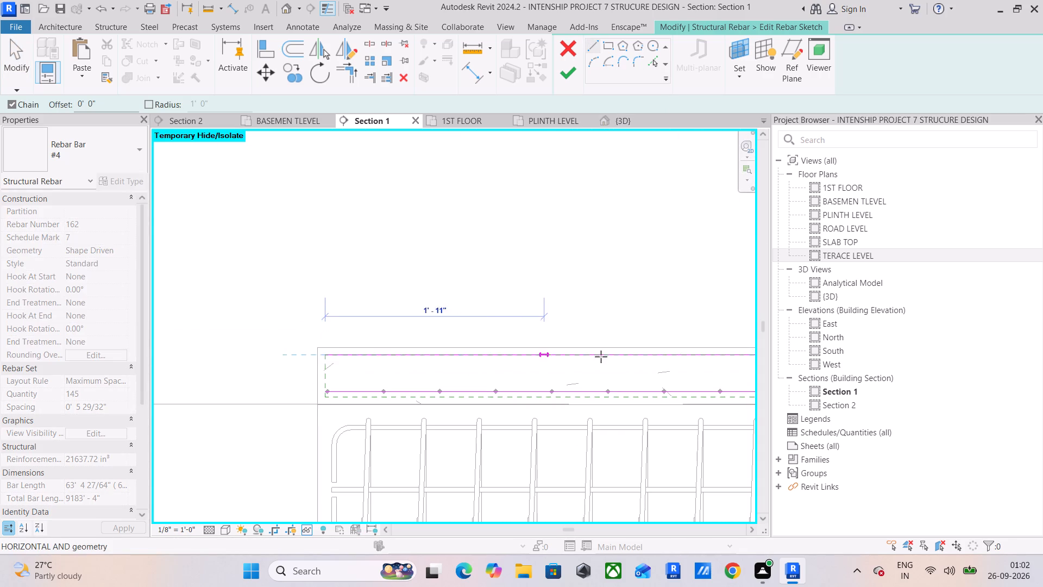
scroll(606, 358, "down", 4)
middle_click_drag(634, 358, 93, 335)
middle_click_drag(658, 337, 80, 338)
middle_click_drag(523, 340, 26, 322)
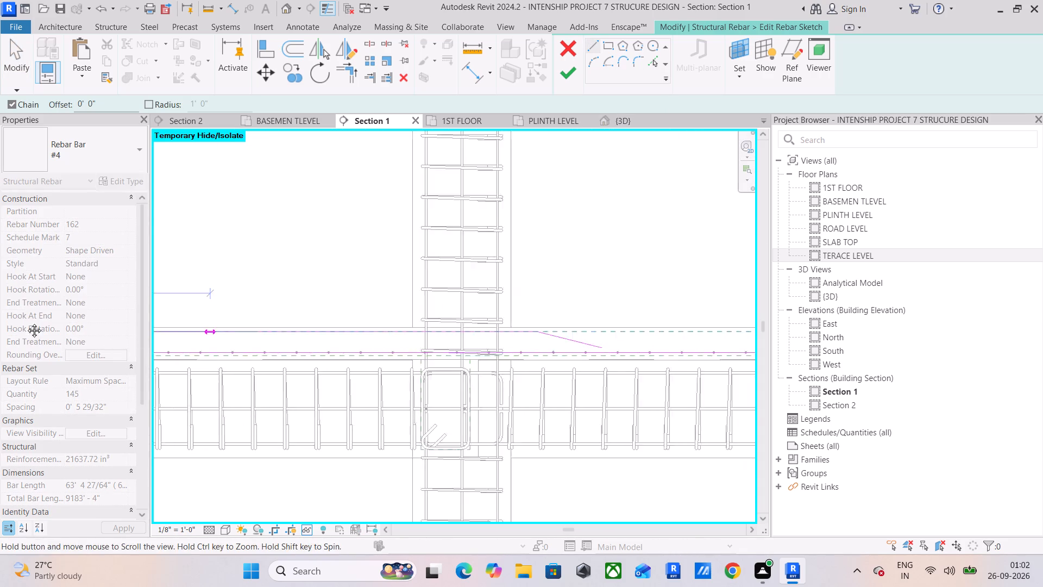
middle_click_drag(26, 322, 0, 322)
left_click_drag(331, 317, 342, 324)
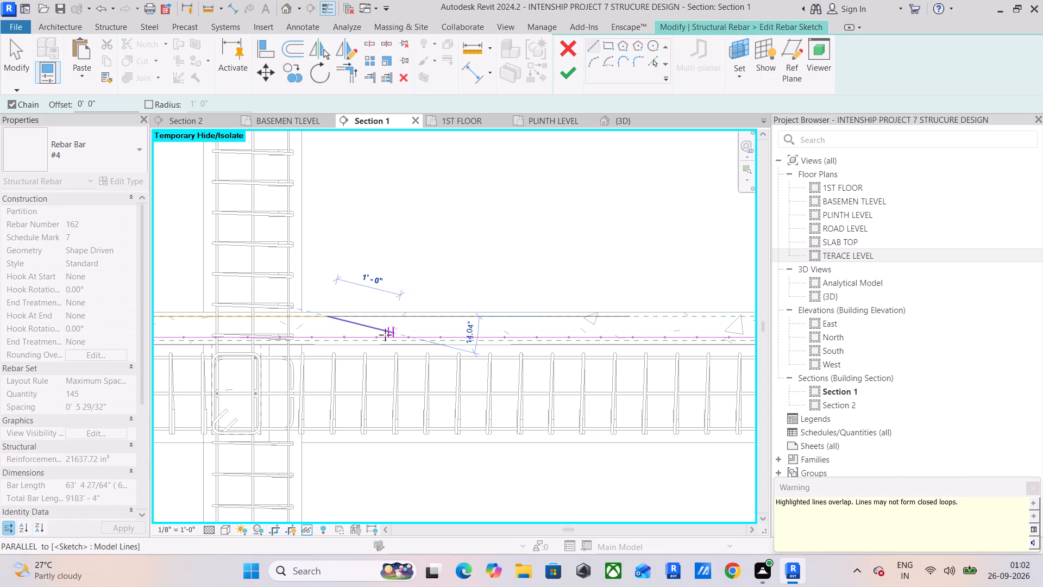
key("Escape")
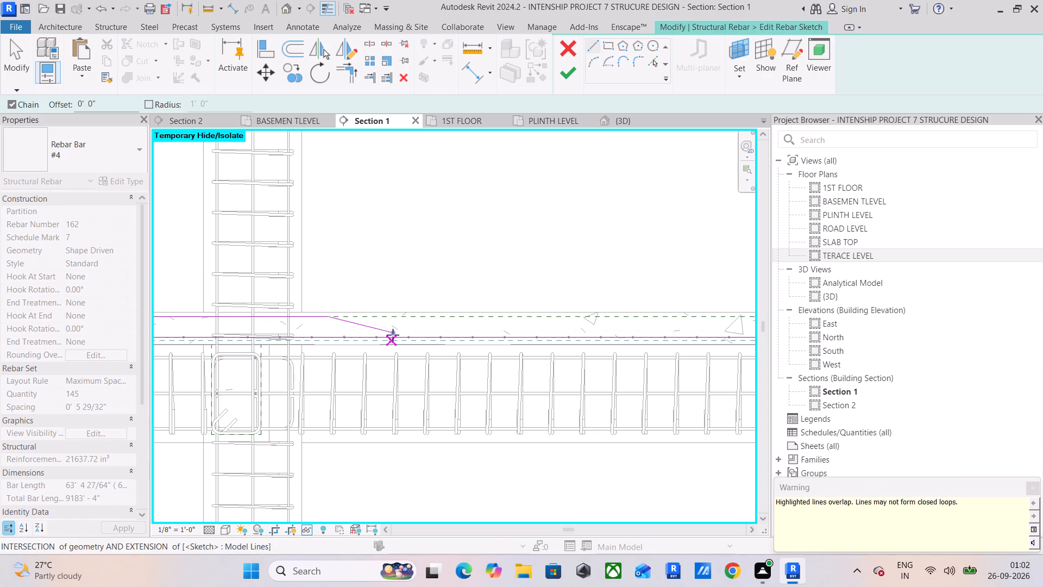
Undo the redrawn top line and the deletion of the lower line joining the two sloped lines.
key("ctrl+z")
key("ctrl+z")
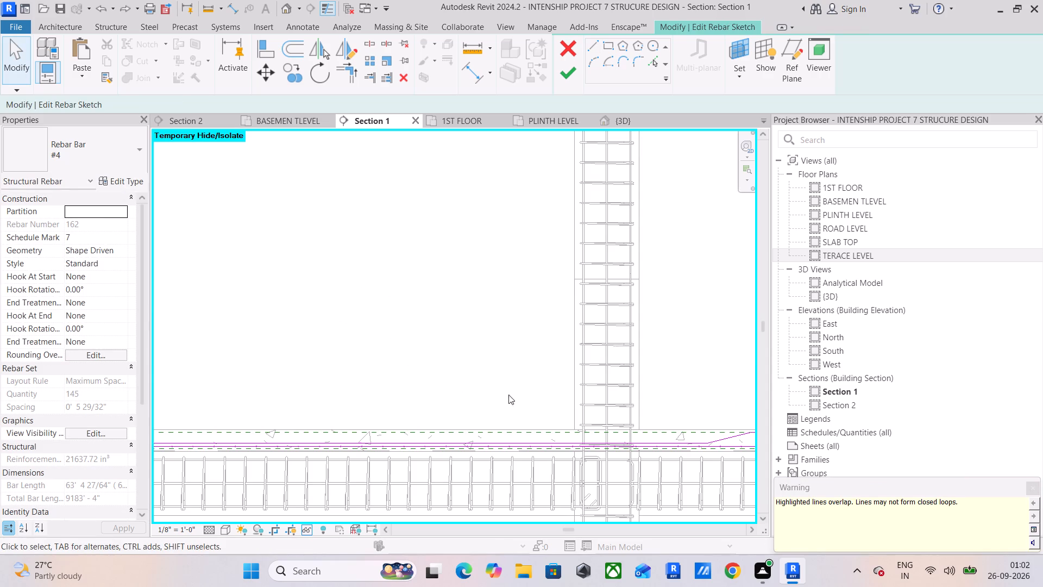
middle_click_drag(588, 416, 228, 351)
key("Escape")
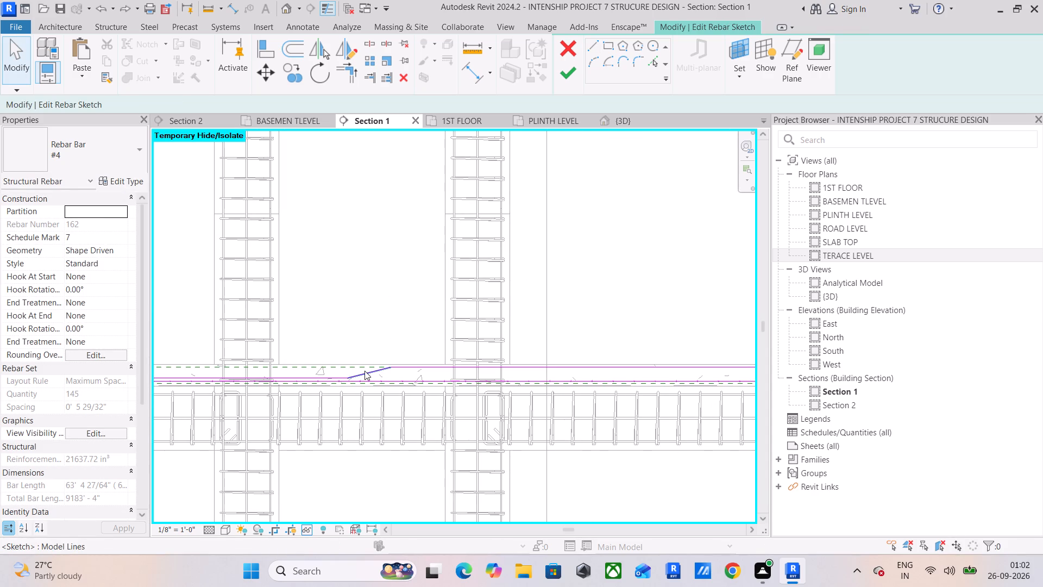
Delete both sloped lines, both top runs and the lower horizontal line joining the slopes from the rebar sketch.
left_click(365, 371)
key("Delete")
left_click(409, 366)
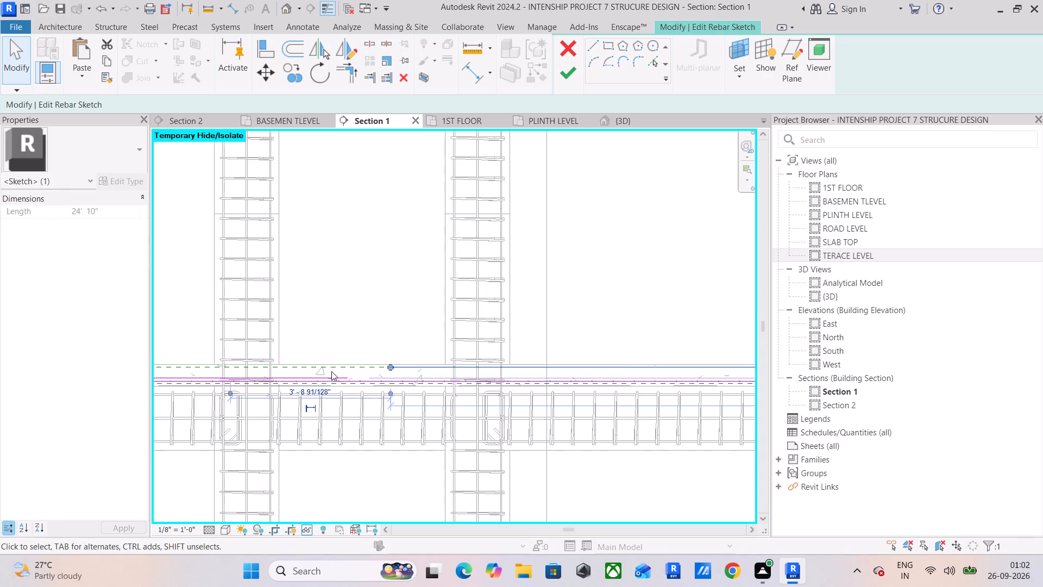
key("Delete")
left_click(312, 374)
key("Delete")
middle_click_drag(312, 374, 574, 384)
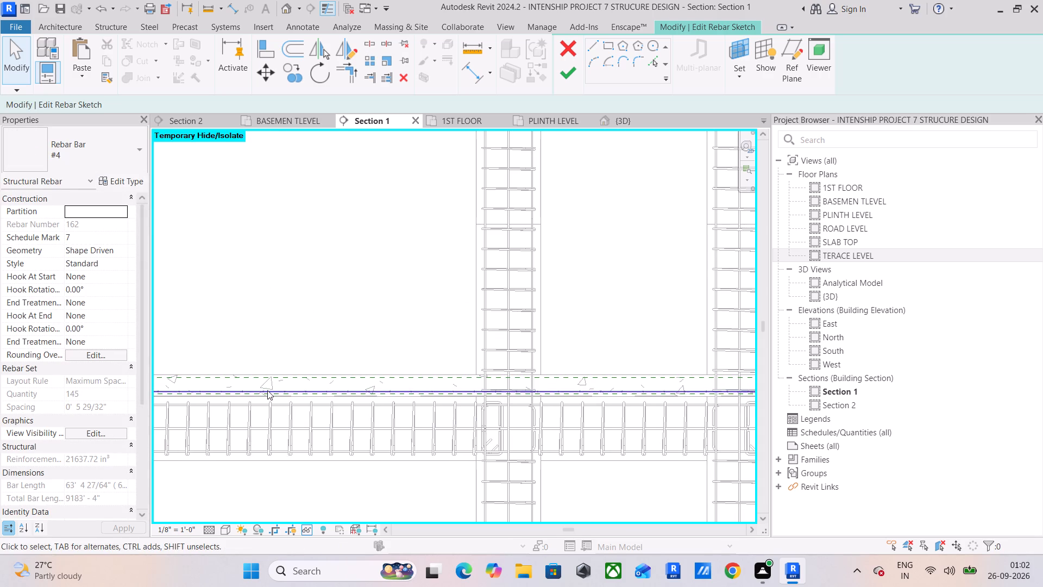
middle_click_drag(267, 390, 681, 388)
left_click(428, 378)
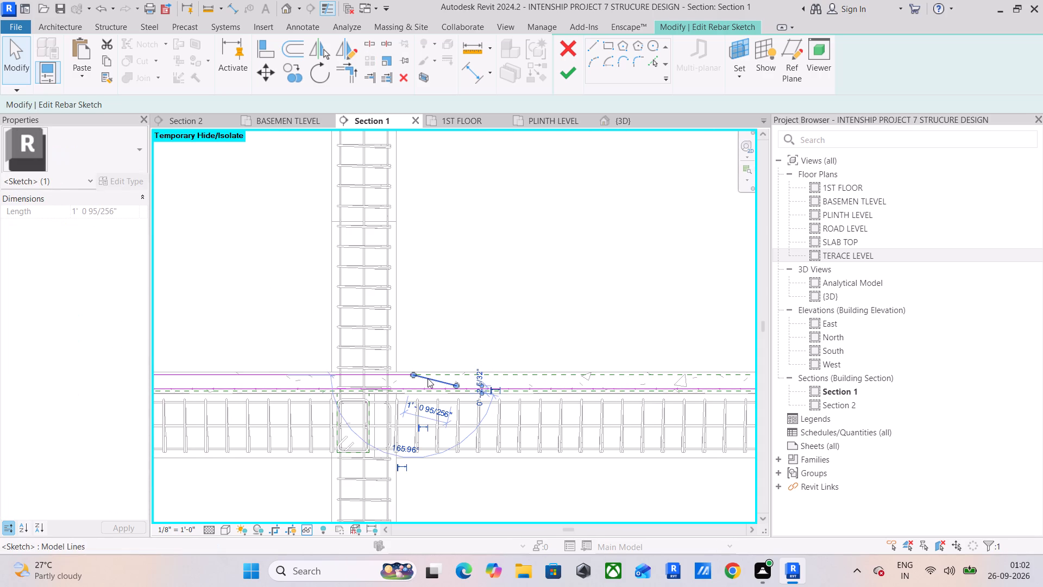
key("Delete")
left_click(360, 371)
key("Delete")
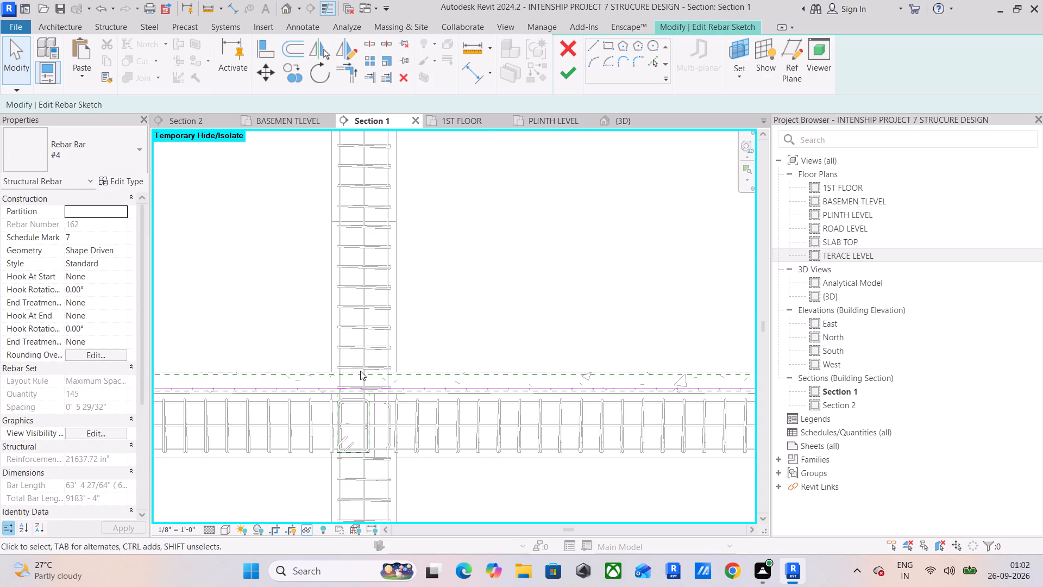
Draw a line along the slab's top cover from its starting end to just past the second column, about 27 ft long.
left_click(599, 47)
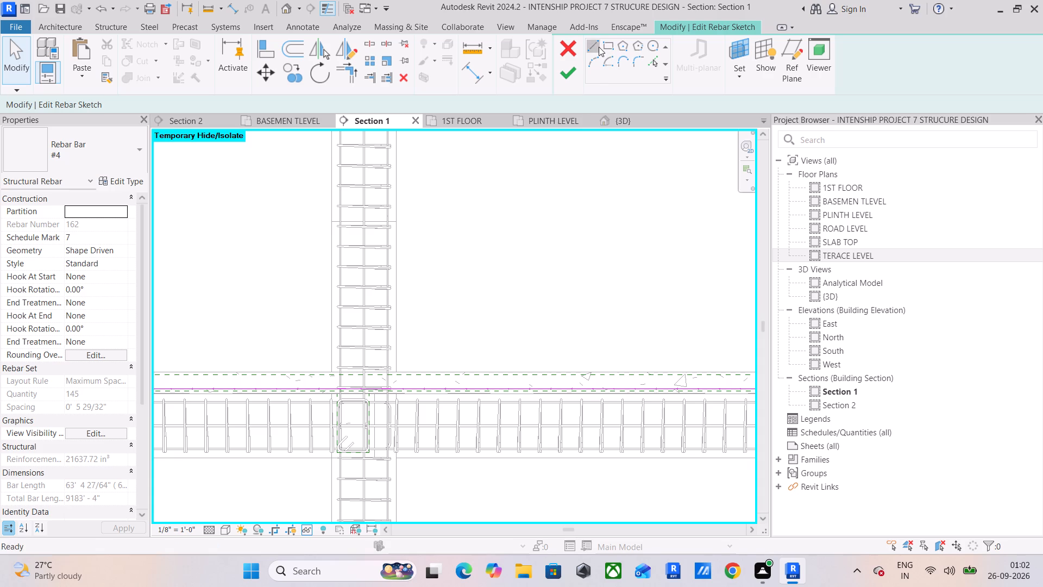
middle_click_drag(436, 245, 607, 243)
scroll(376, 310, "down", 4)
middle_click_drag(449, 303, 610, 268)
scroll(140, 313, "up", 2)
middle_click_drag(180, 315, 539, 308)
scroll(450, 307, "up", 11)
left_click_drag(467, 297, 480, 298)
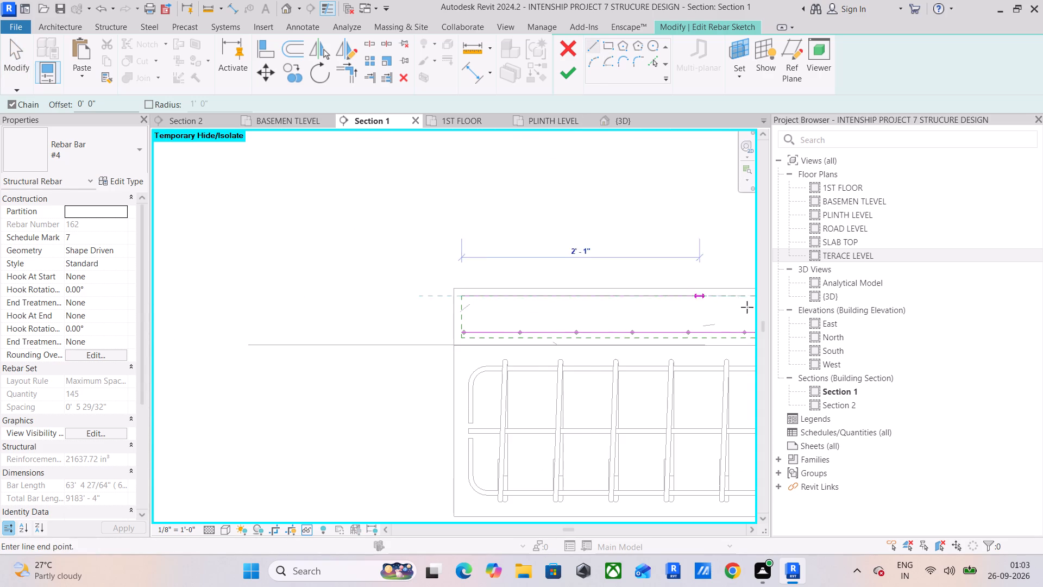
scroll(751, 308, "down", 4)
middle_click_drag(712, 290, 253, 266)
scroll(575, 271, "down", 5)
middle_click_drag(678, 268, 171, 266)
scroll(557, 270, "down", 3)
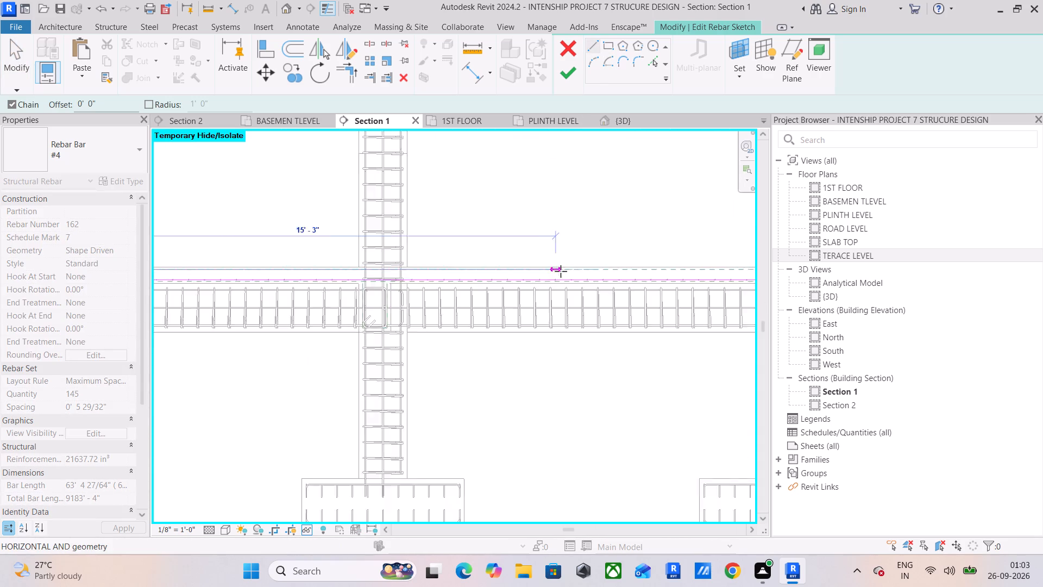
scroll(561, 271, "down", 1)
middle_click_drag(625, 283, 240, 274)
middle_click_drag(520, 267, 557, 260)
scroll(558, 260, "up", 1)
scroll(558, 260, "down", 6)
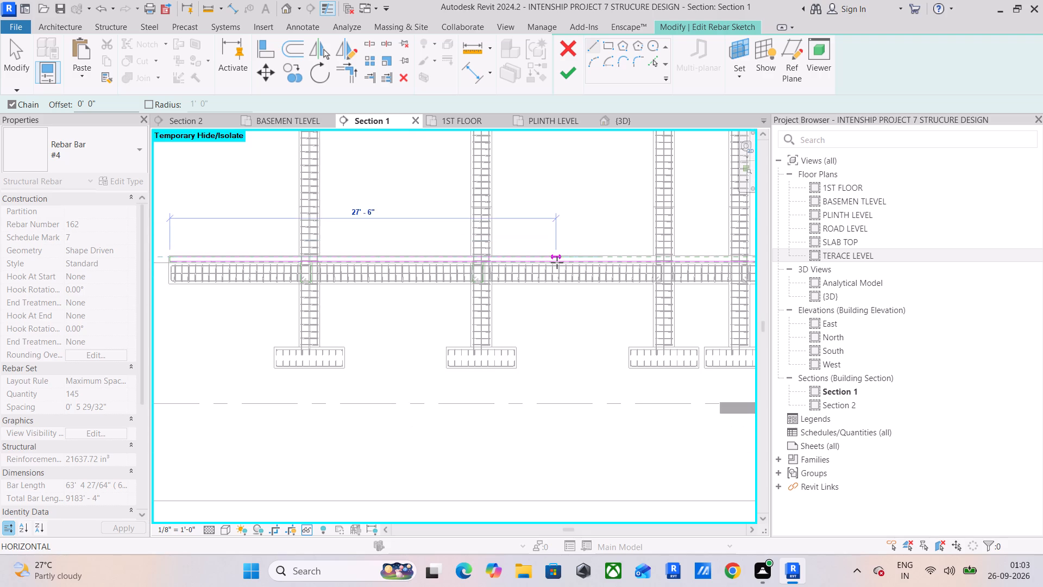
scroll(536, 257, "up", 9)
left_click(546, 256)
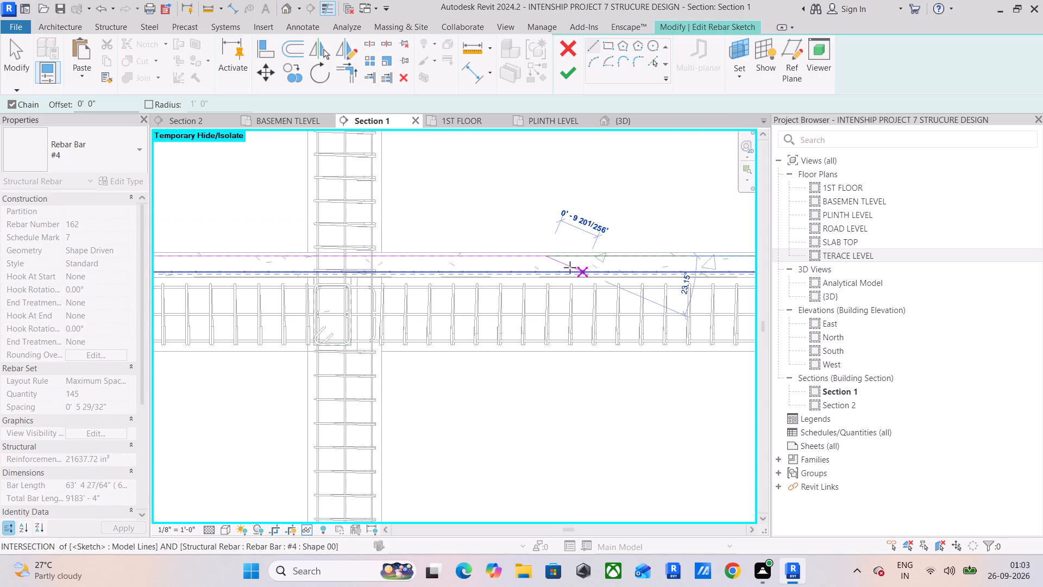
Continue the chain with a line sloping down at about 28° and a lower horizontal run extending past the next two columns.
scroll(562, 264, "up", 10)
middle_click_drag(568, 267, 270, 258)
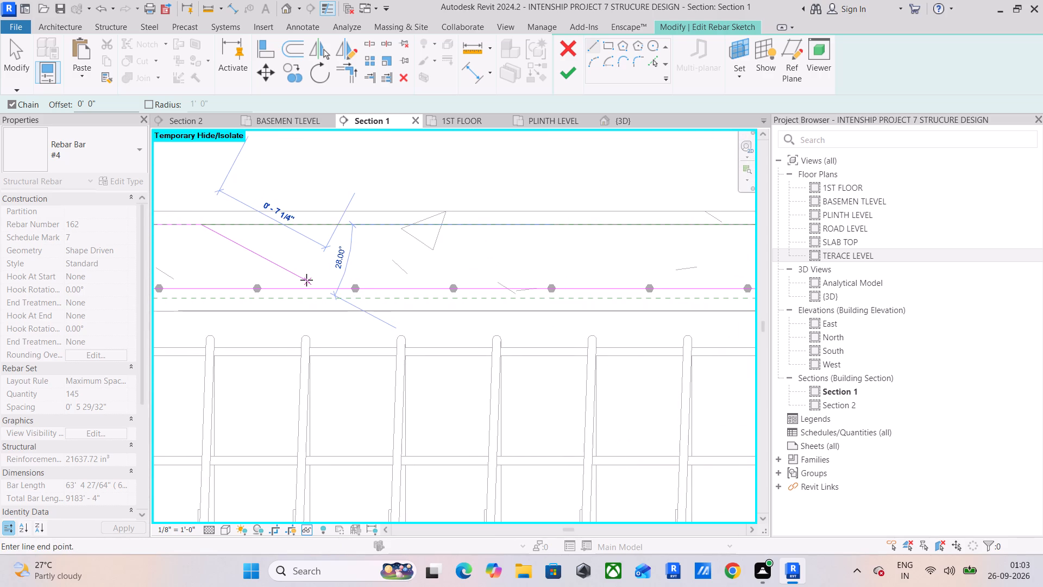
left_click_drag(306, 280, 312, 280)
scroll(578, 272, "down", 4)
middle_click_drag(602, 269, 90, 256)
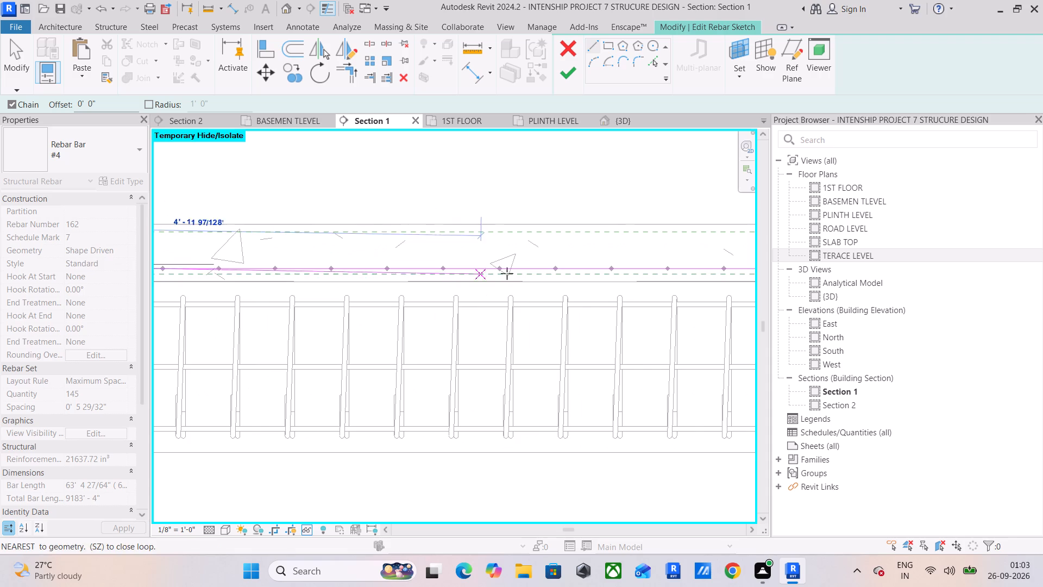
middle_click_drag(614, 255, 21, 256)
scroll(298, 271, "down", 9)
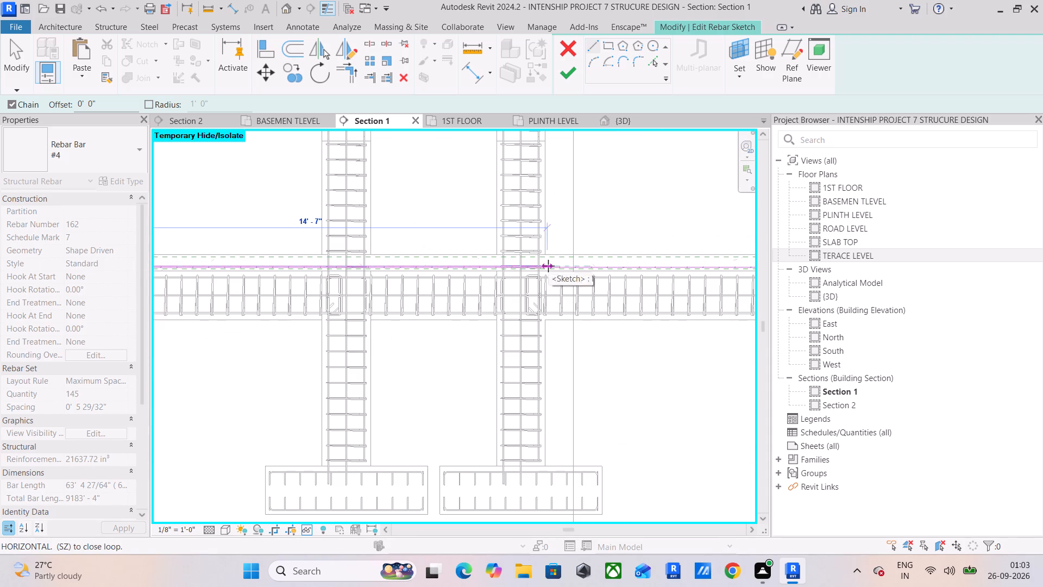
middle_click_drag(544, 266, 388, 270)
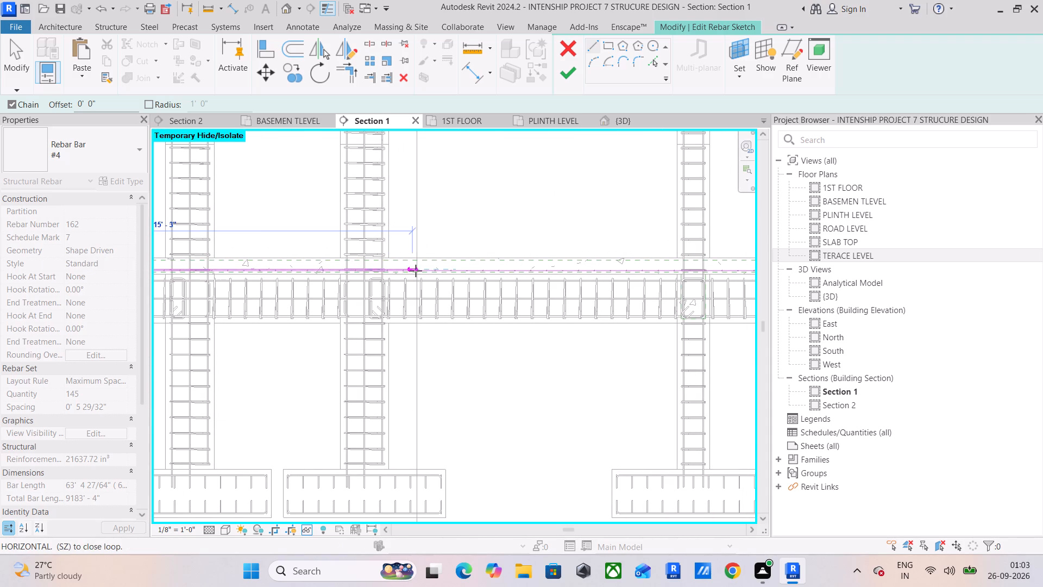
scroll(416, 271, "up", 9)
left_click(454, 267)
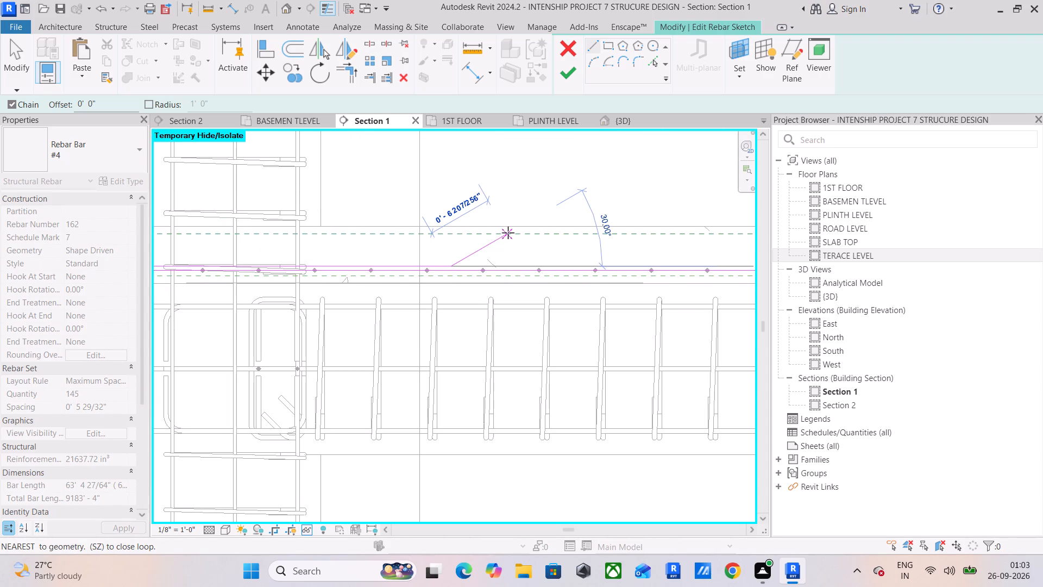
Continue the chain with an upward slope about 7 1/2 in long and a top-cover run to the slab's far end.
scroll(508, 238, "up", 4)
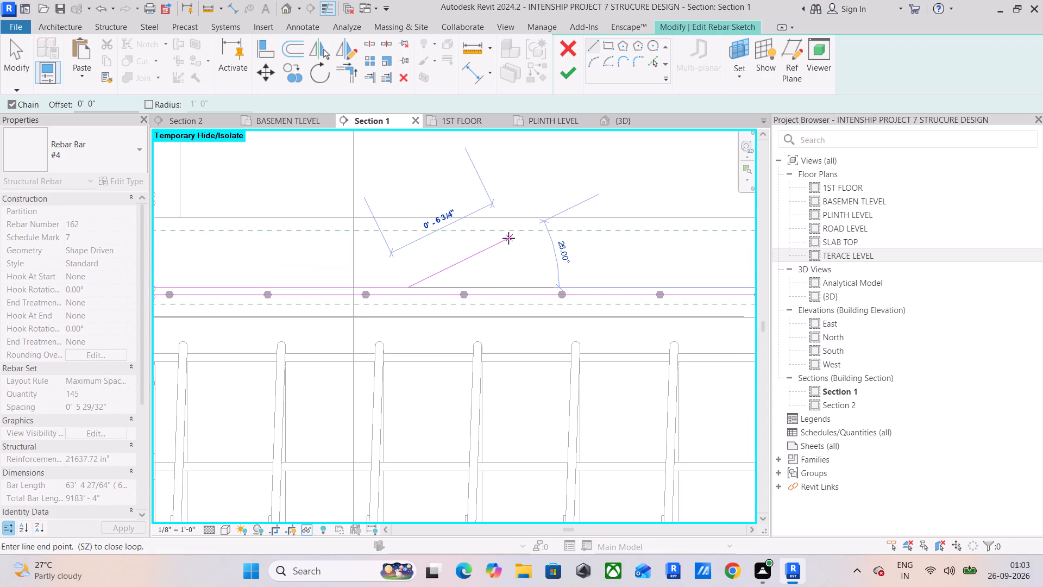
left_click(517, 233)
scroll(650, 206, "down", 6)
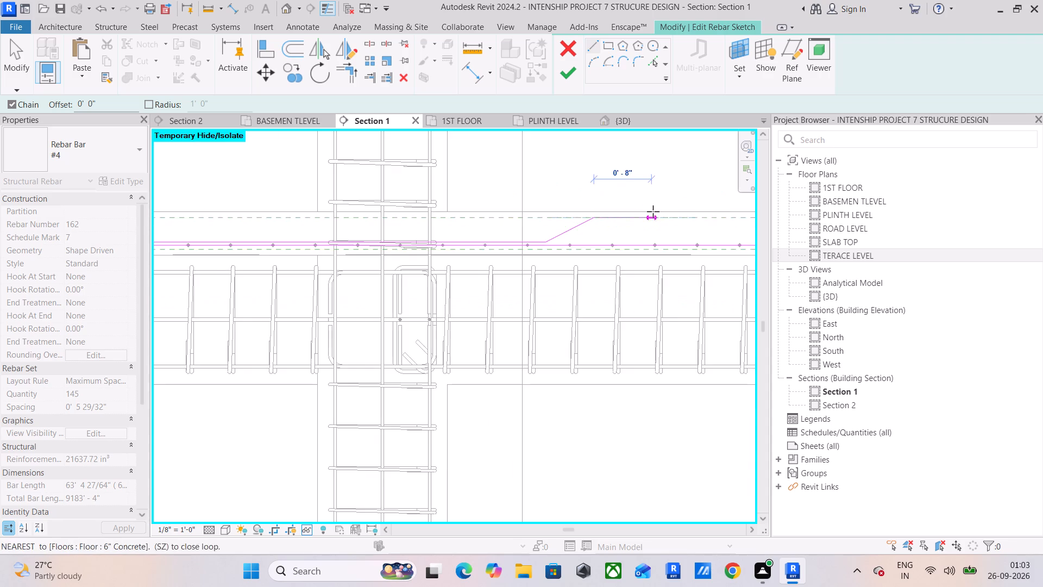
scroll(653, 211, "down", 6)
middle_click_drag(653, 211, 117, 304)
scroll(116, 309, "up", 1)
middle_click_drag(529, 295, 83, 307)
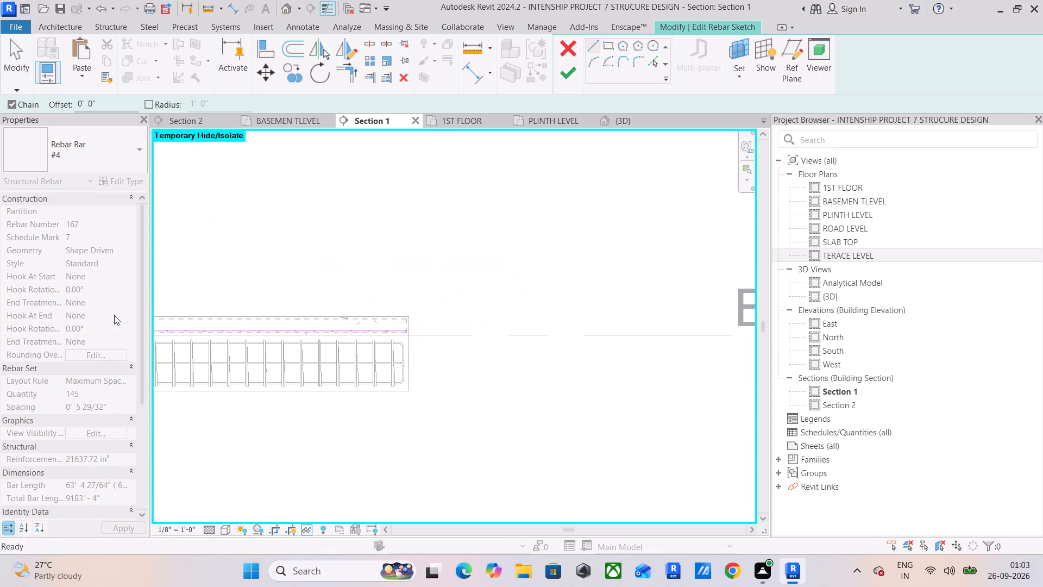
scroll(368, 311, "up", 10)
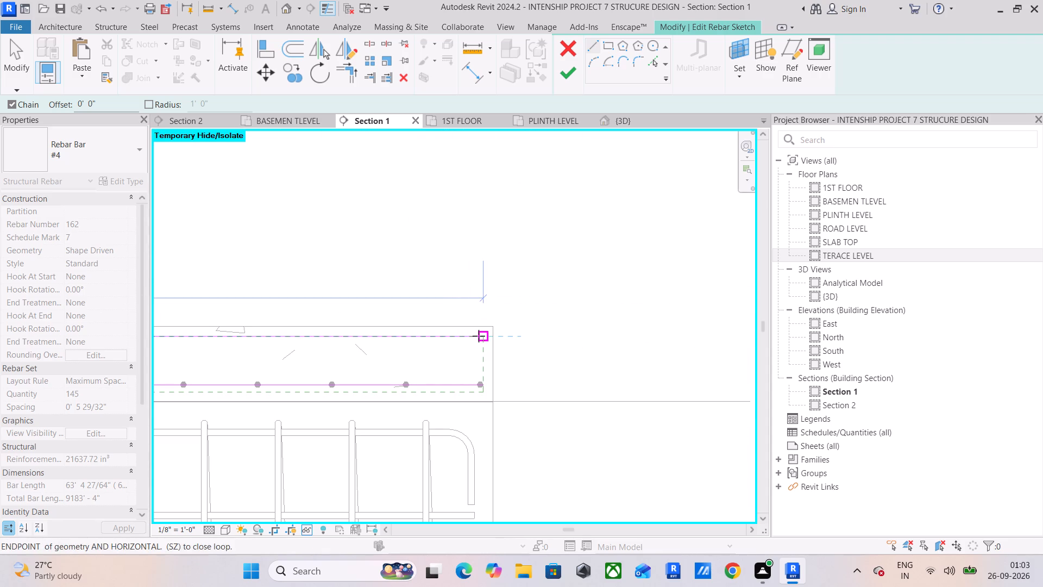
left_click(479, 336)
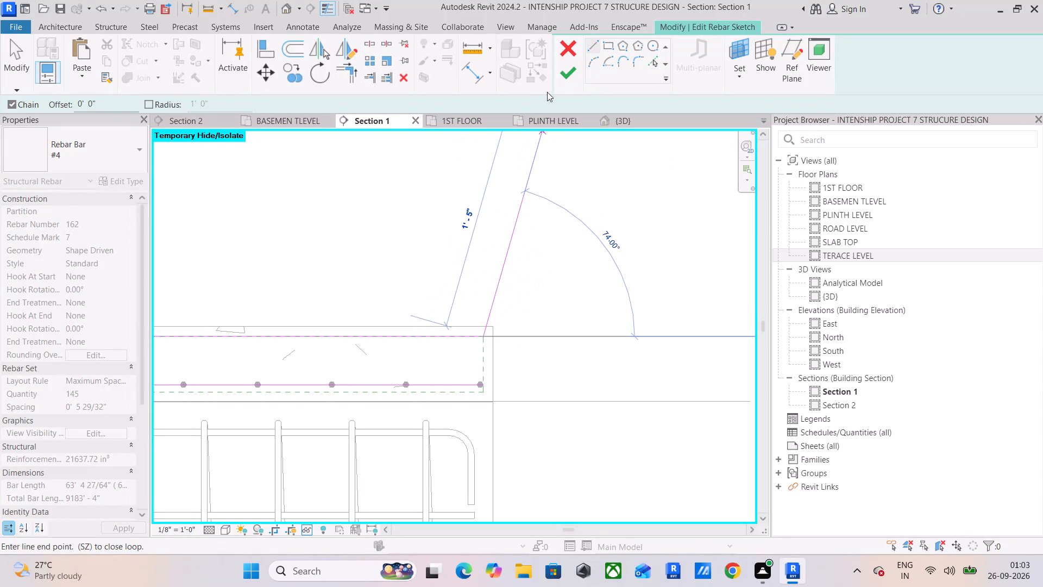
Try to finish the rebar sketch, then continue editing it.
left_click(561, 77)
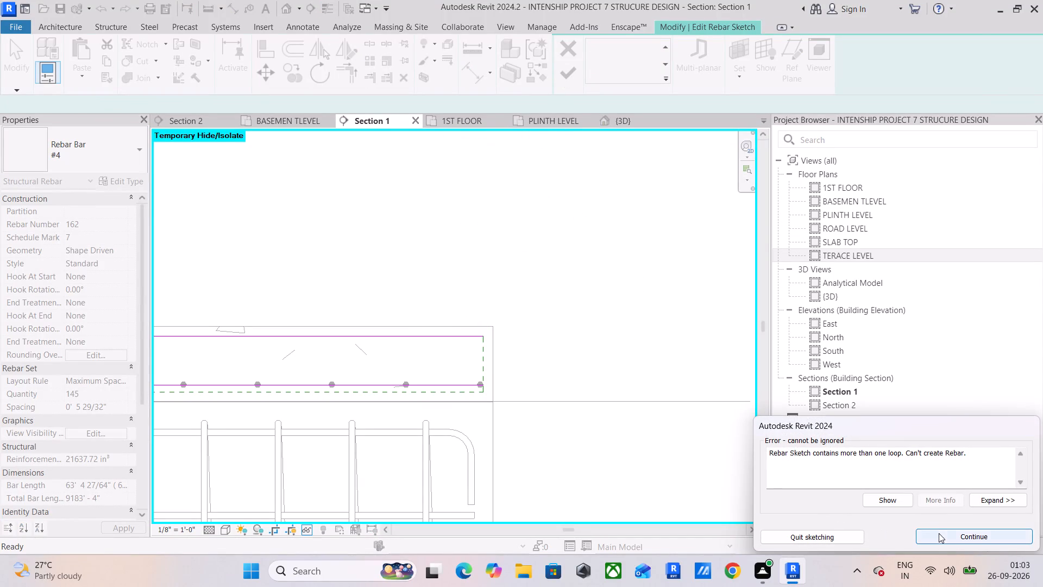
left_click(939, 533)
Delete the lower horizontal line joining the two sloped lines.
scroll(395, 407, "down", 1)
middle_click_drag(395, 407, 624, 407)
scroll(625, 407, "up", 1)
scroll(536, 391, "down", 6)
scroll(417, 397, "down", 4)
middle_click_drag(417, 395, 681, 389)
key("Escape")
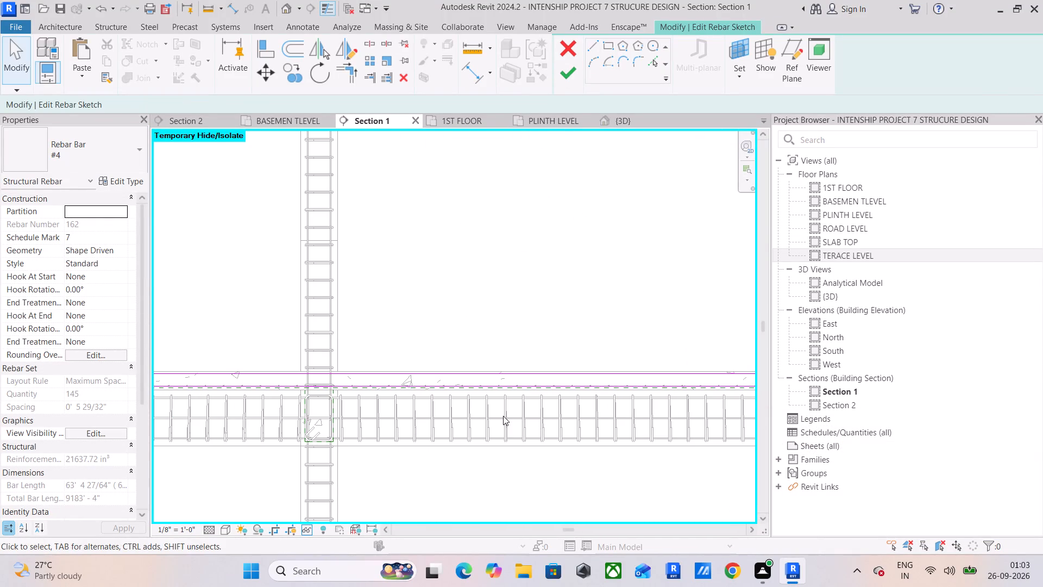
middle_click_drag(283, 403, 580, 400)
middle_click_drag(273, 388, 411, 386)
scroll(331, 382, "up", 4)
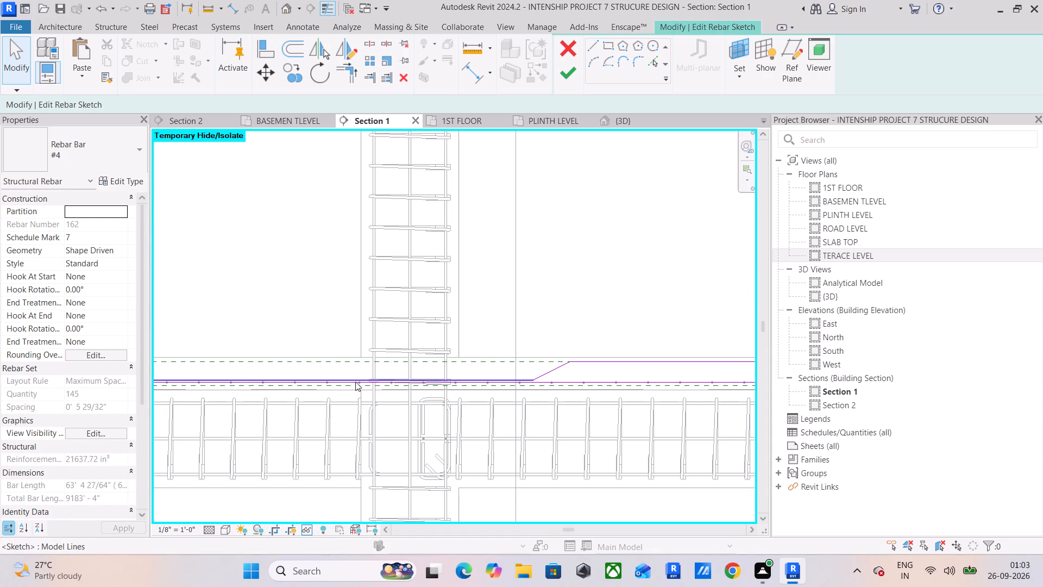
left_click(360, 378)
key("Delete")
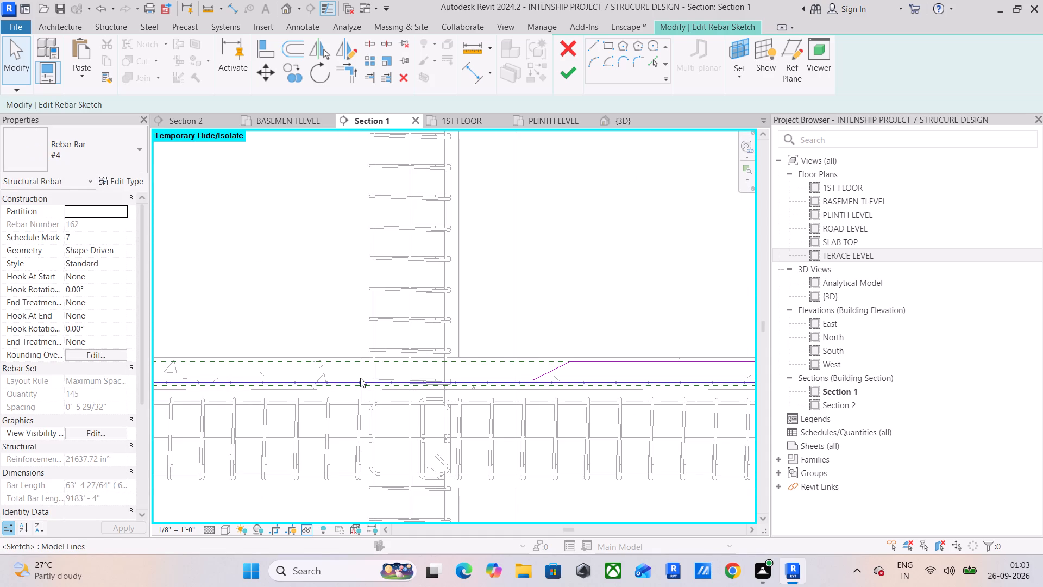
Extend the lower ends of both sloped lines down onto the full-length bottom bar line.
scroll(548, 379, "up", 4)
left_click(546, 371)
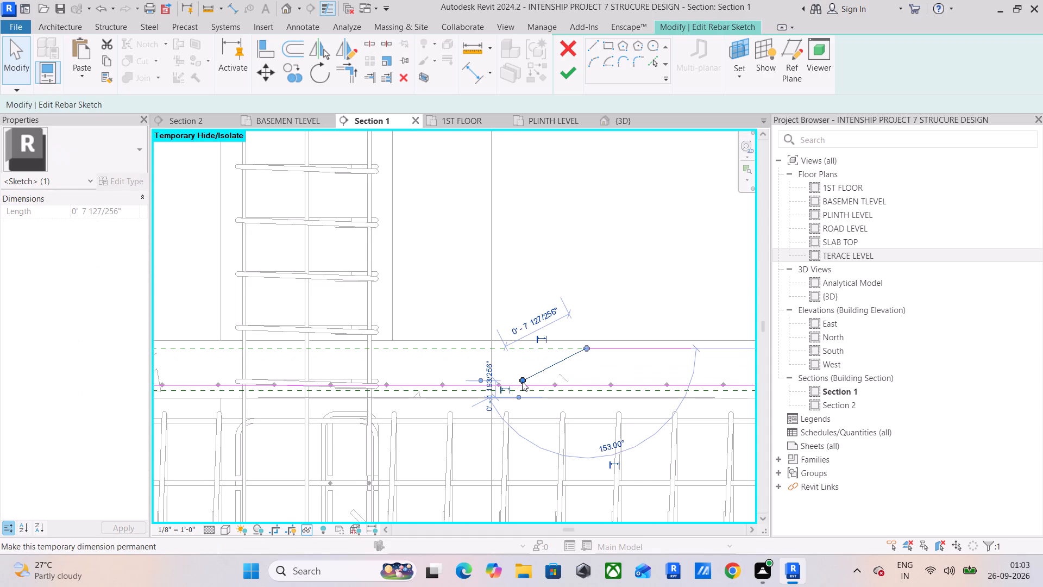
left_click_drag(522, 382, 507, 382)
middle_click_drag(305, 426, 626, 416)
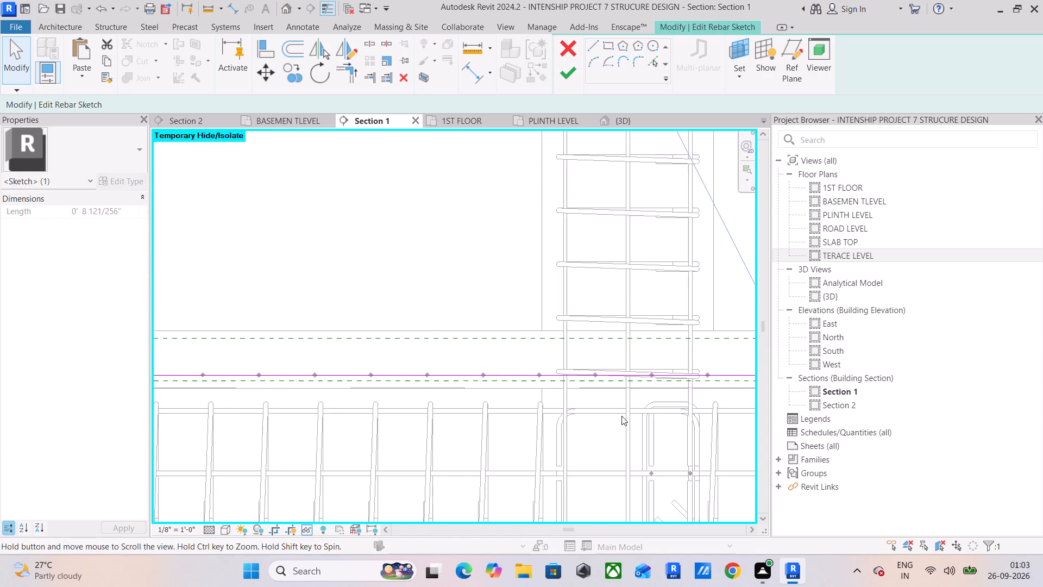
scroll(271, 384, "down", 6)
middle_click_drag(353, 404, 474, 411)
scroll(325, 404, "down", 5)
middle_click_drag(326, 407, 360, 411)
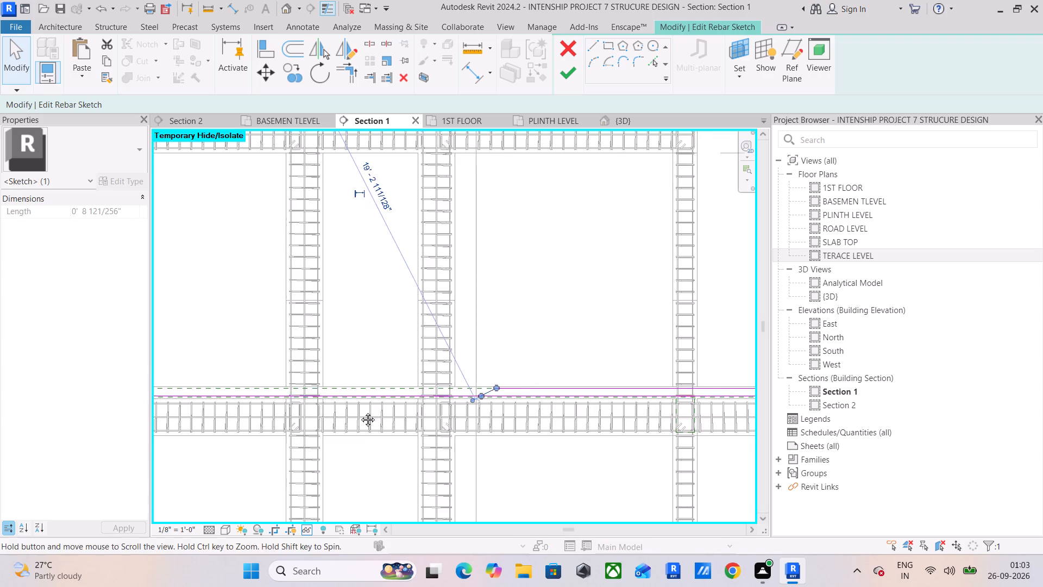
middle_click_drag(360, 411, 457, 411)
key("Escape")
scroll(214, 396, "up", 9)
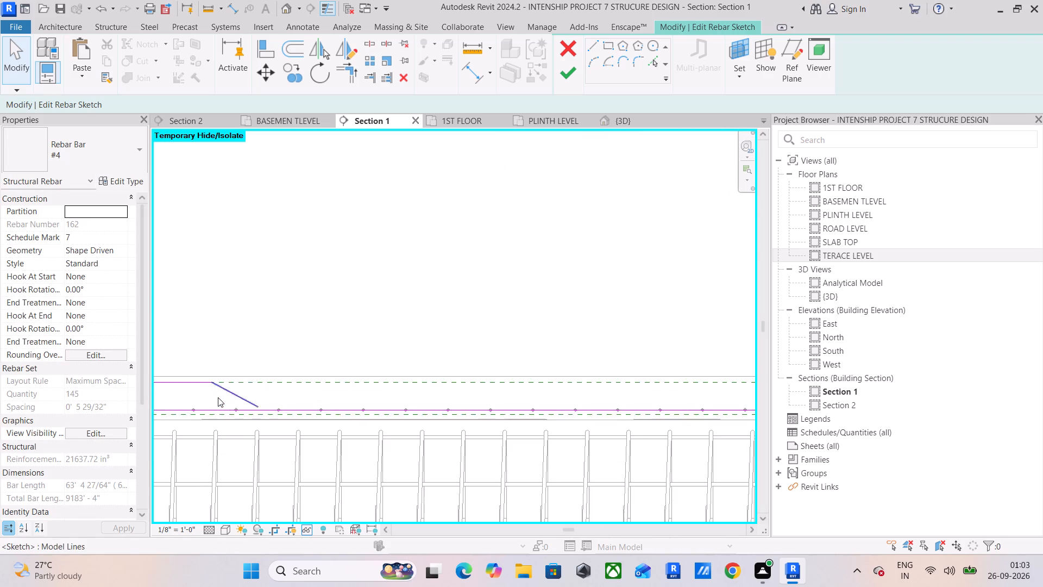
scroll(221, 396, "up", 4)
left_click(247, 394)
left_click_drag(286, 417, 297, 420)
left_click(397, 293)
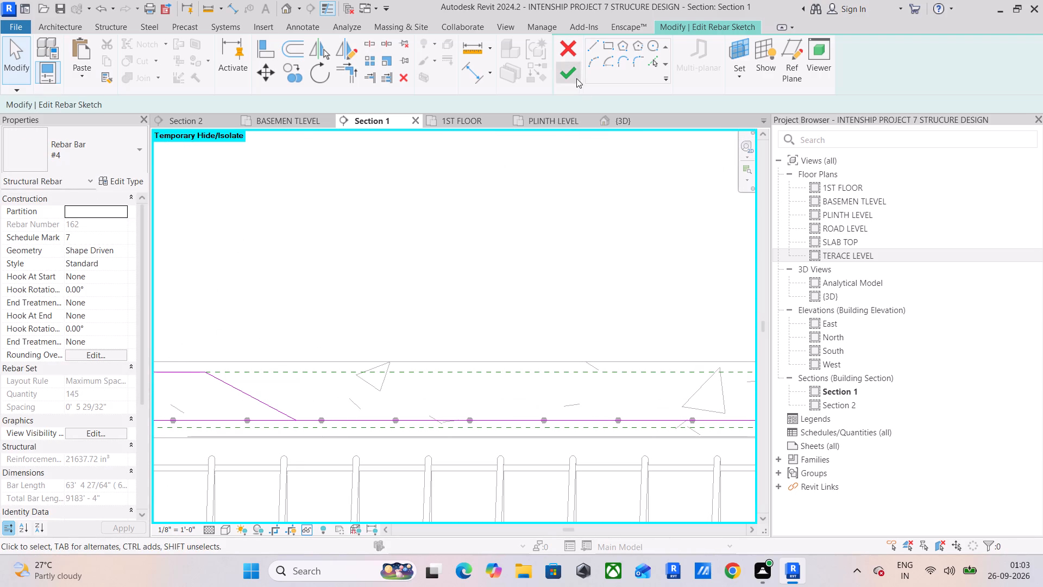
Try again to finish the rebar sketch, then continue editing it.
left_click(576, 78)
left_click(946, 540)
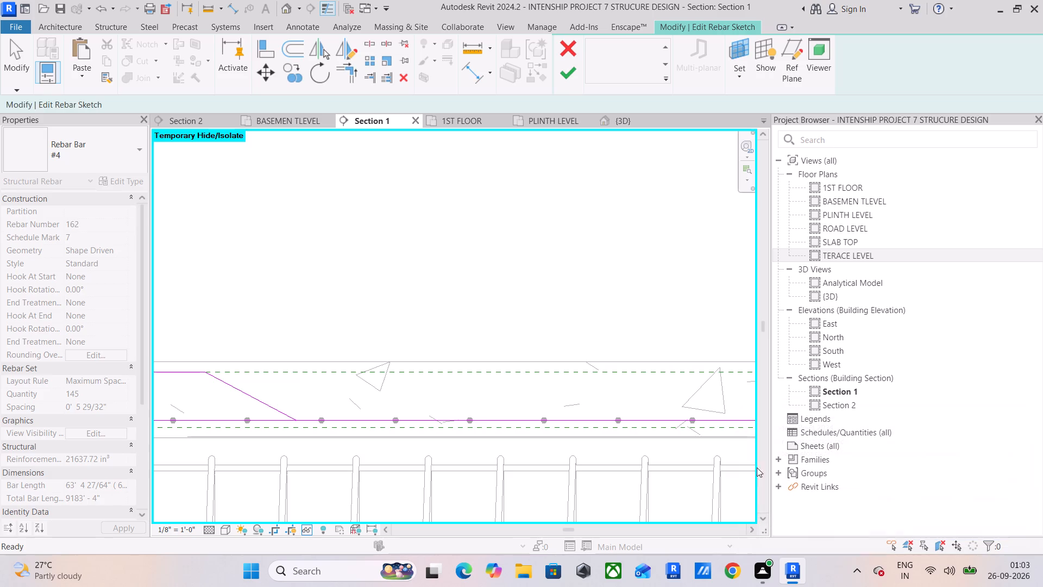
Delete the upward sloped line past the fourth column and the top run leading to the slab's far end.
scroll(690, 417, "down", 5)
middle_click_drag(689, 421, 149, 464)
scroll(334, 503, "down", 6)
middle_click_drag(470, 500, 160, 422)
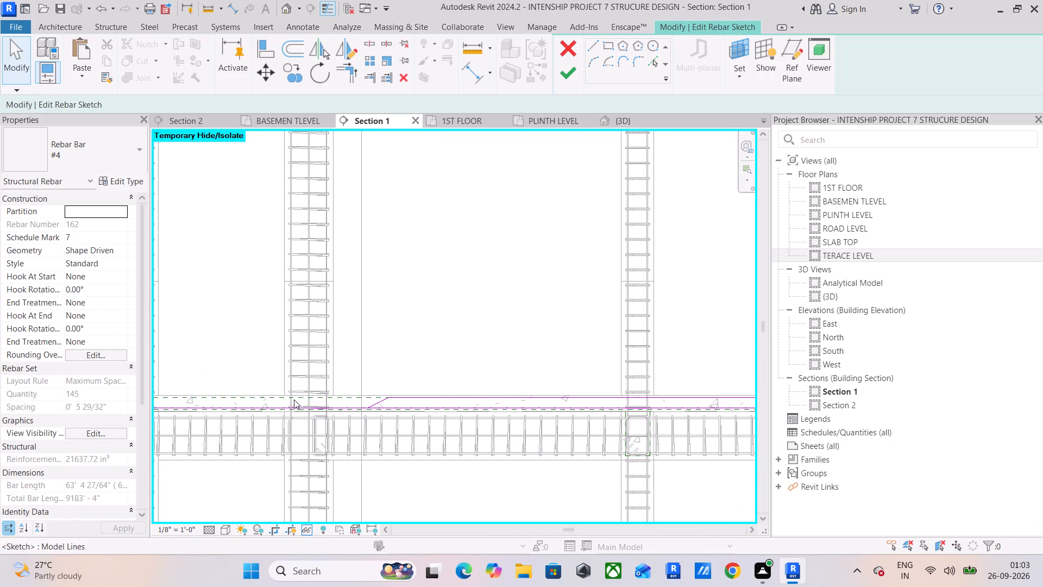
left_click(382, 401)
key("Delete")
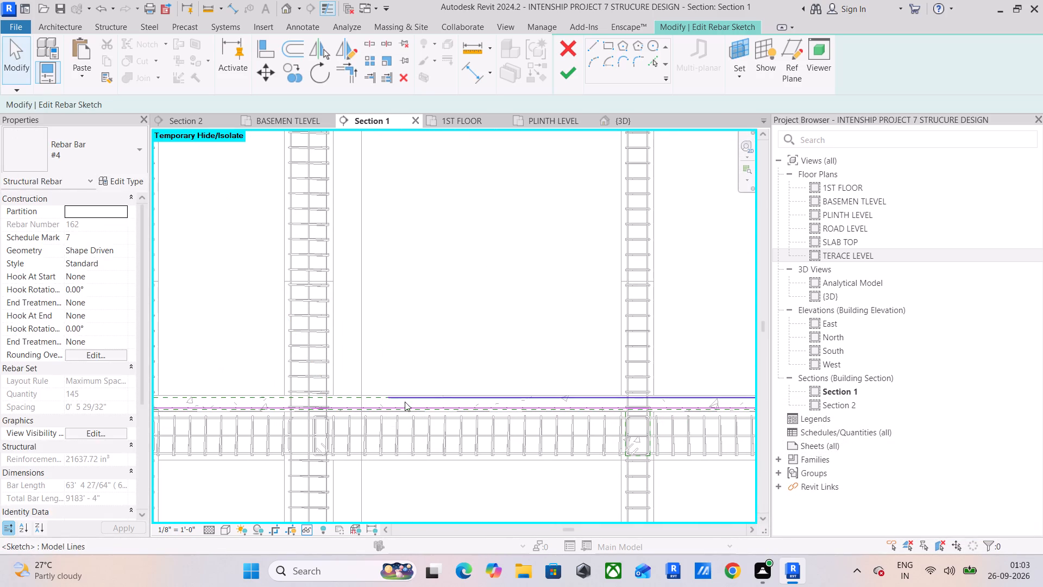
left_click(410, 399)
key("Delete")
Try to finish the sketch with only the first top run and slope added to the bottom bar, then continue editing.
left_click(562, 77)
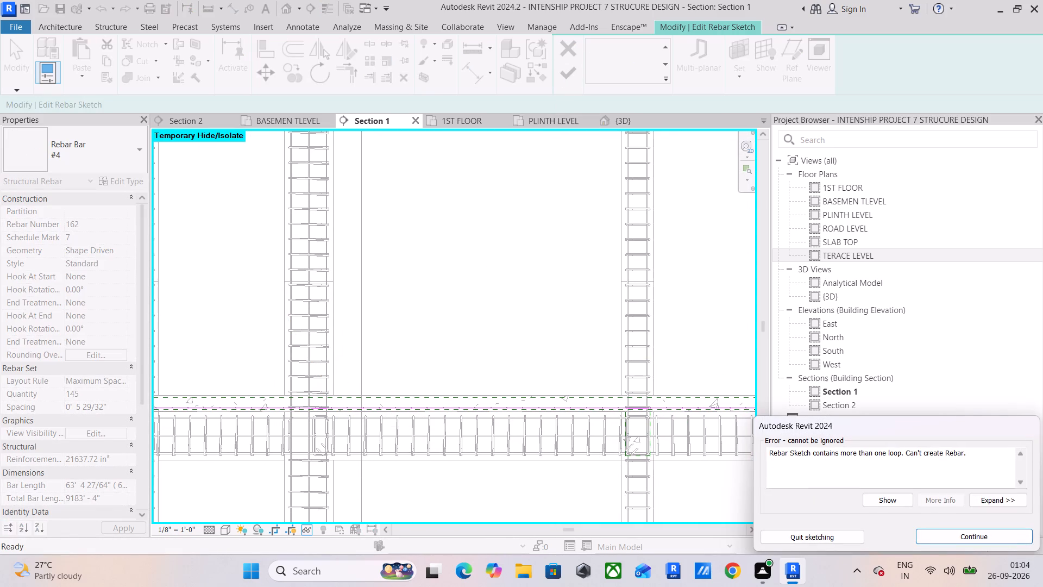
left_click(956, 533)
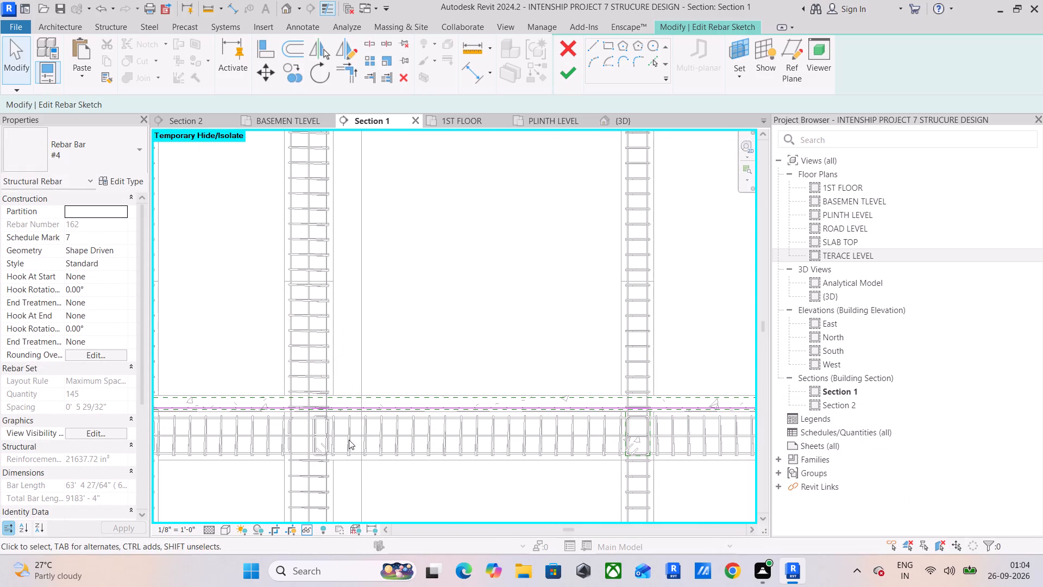
Quit the rebar sketch, discard its edits and deselect the lengthwise bar.
left_click(568, 38)
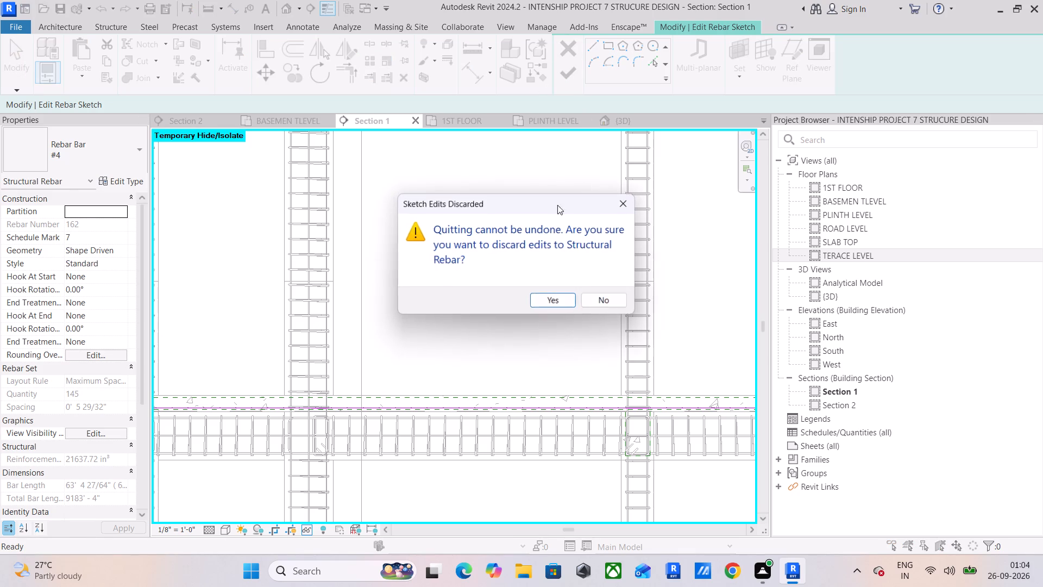
left_click(545, 295)
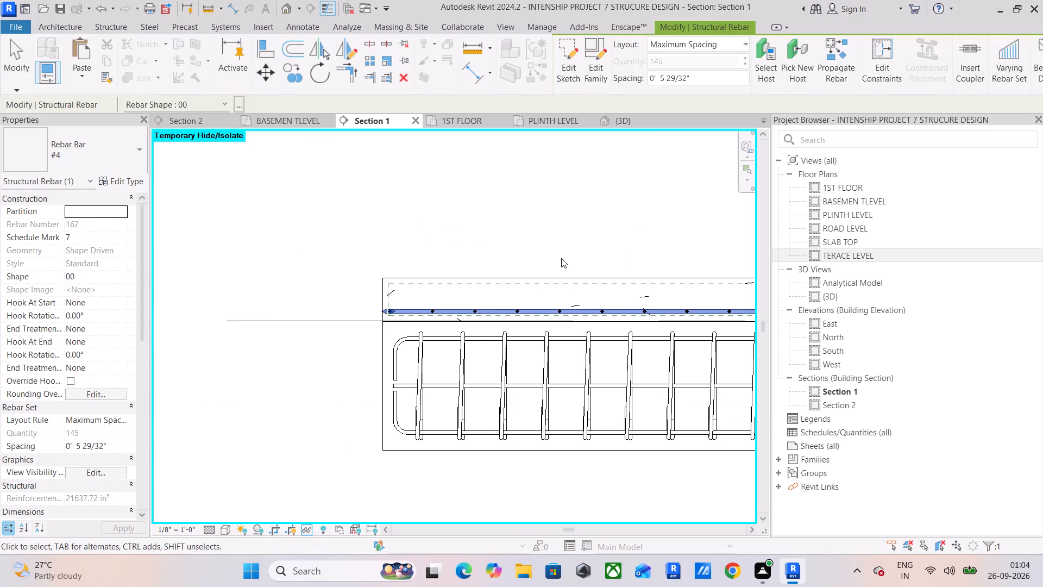
scroll(561, 258, "down", 6)
left_click(567, 204)
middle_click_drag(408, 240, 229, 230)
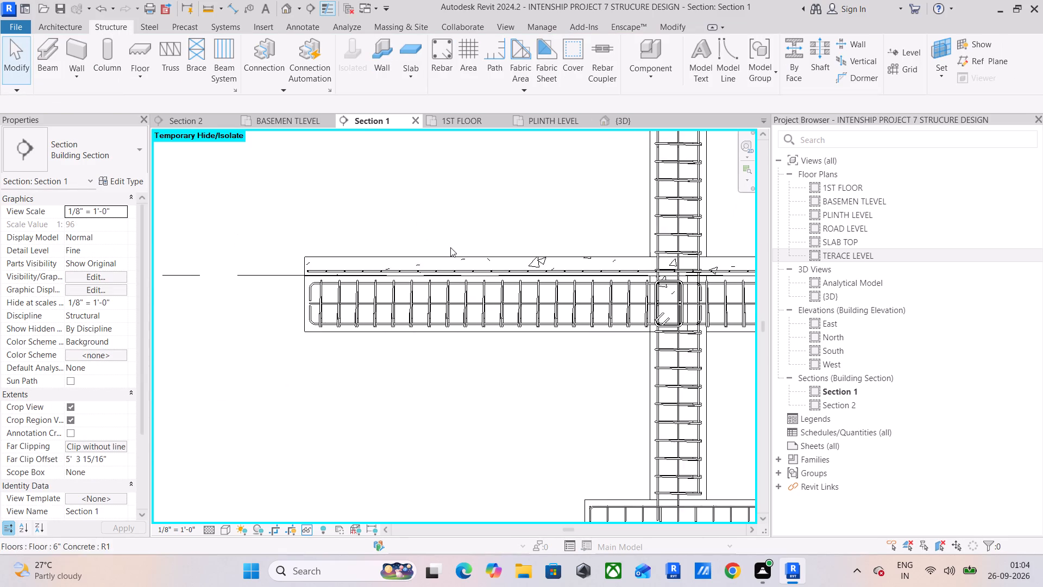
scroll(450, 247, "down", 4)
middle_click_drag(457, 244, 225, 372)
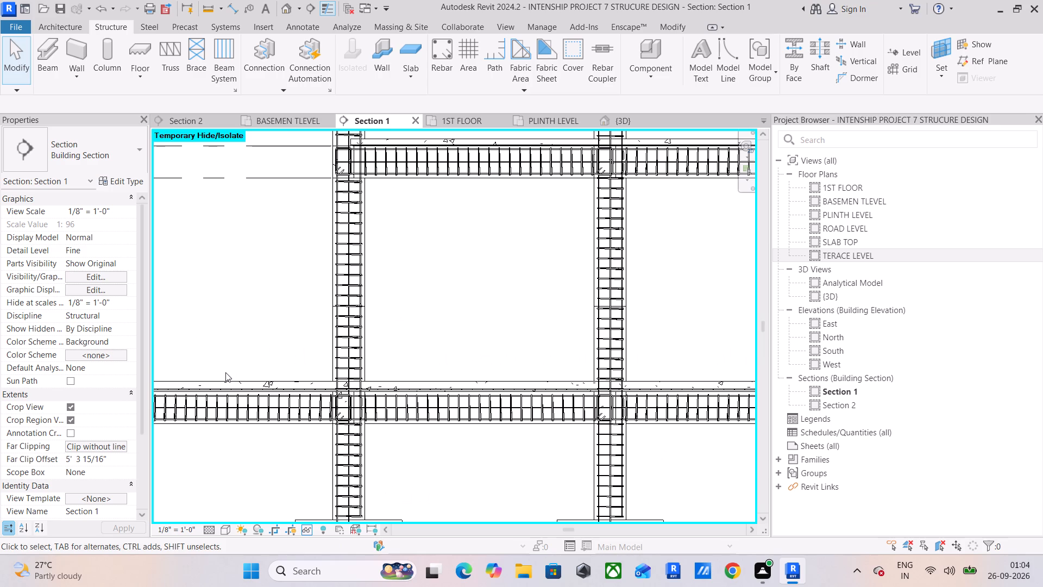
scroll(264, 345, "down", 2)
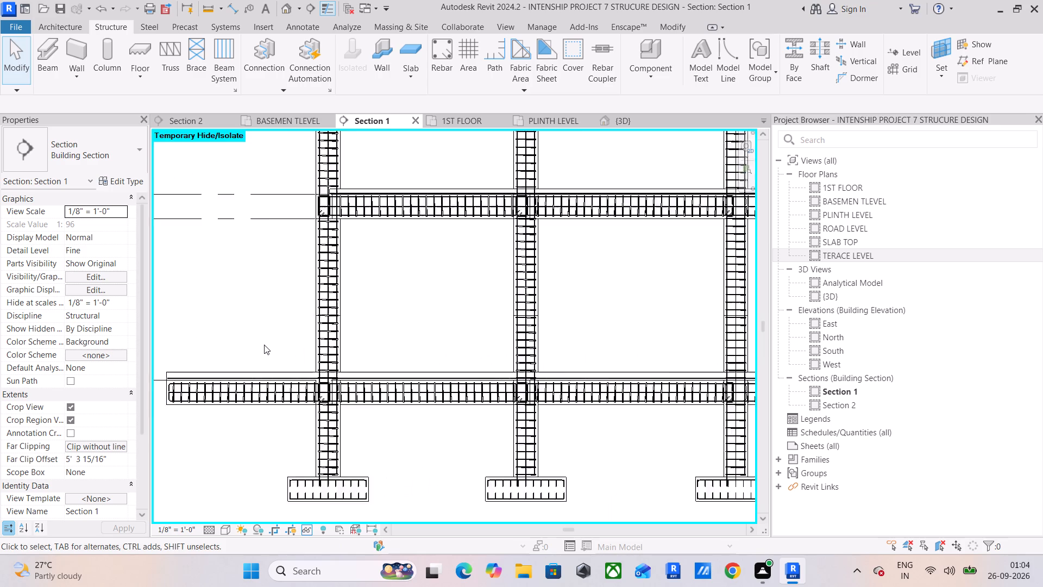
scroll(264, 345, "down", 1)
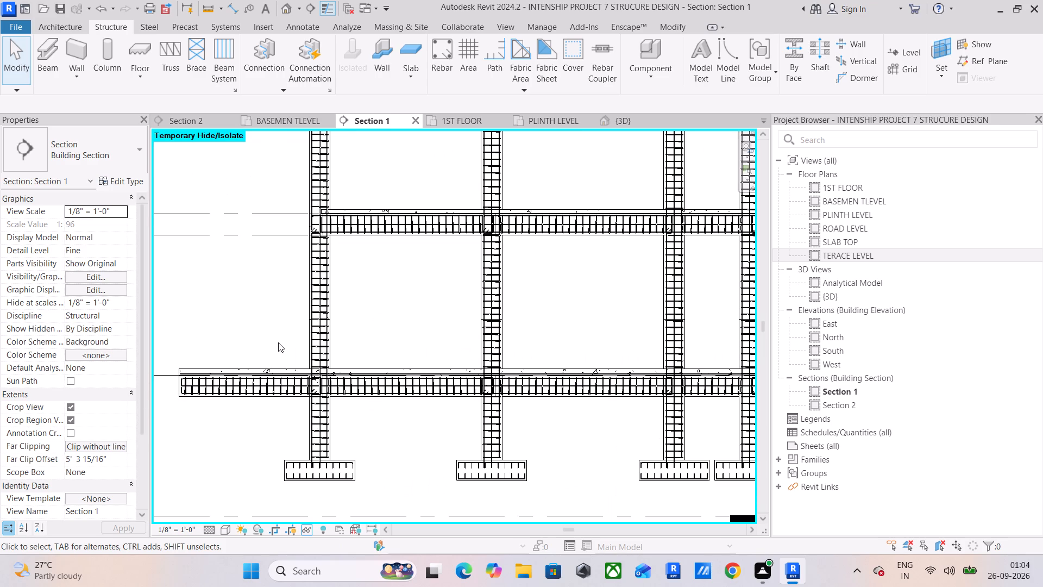
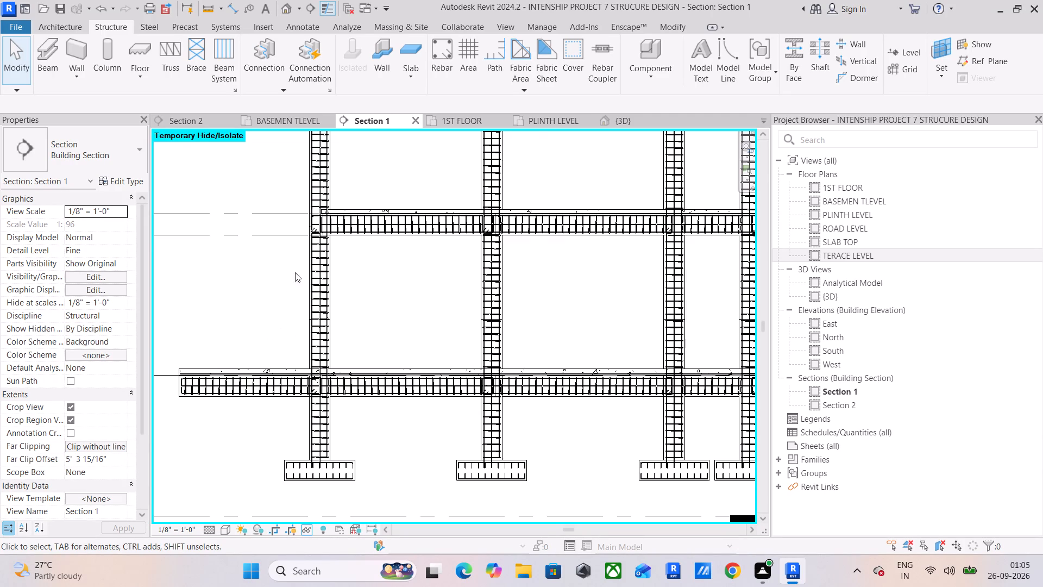
Examine the slab and beam reinforcement around the column joints along Section 1.
scroll(299, 245, "up", 10)
scroll(250, 274, "down", 13)
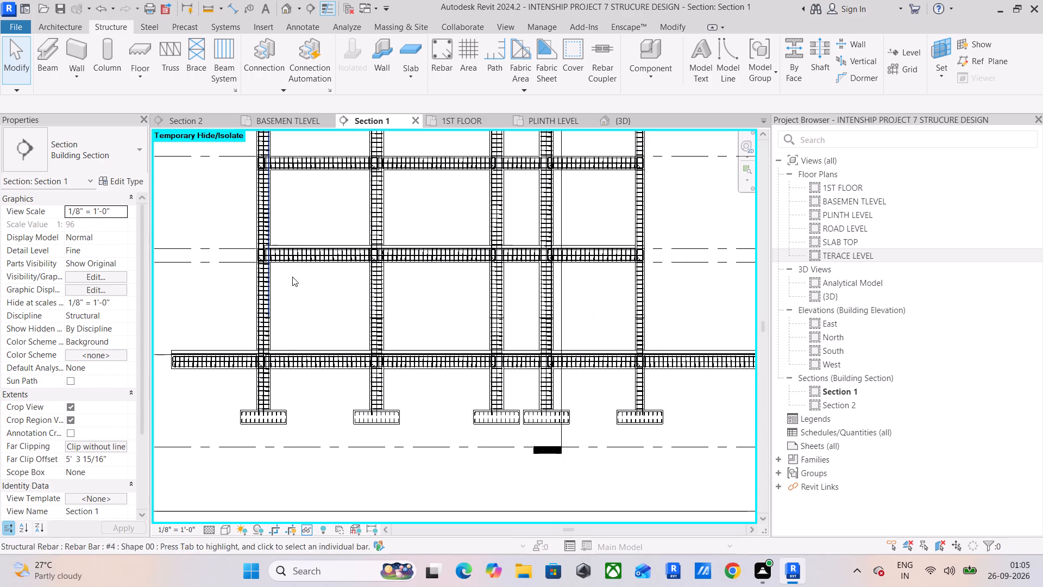
middle_click_drag(312, 274, 268, 335)
scroll(317, 297, "up", 10)
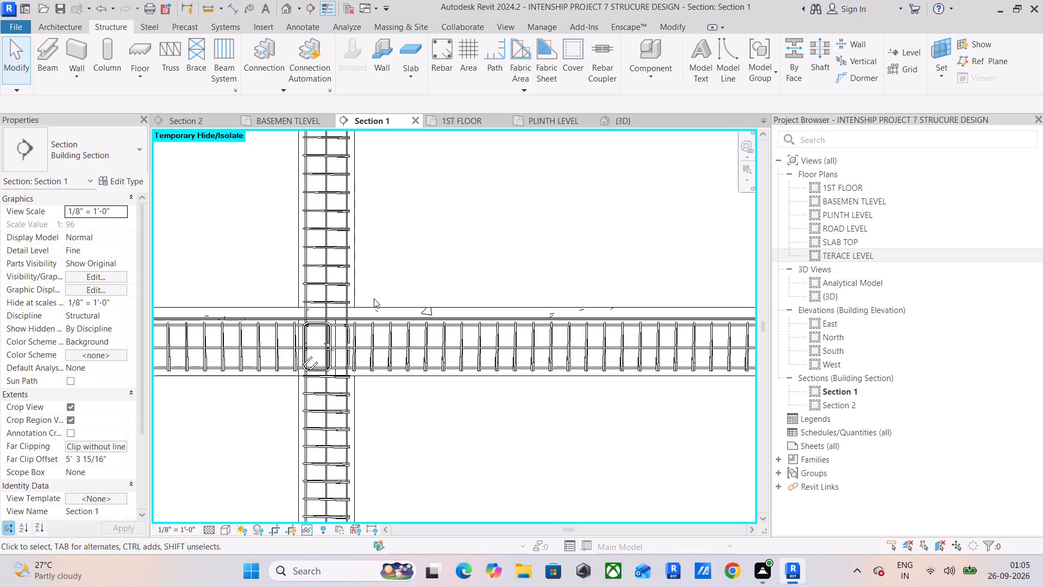
scroll(359, 246, "down", 5)
middle_click_drag(403, 270, 218, 282)
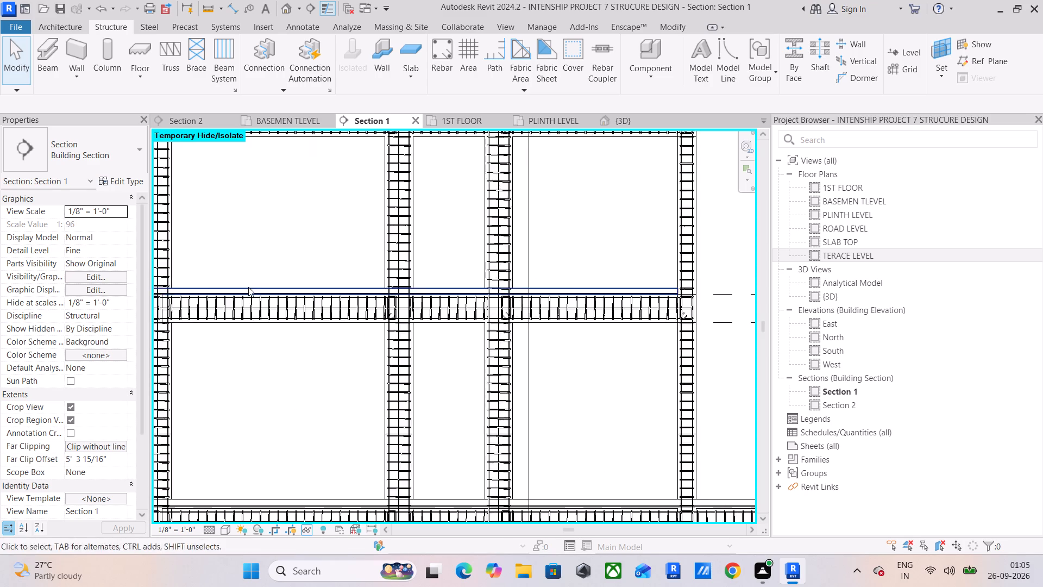
scroll(351, 298, "up", 5)
middle_click_drag(418, 311, 243, 307)
scroll(255, 295, "up", 5)
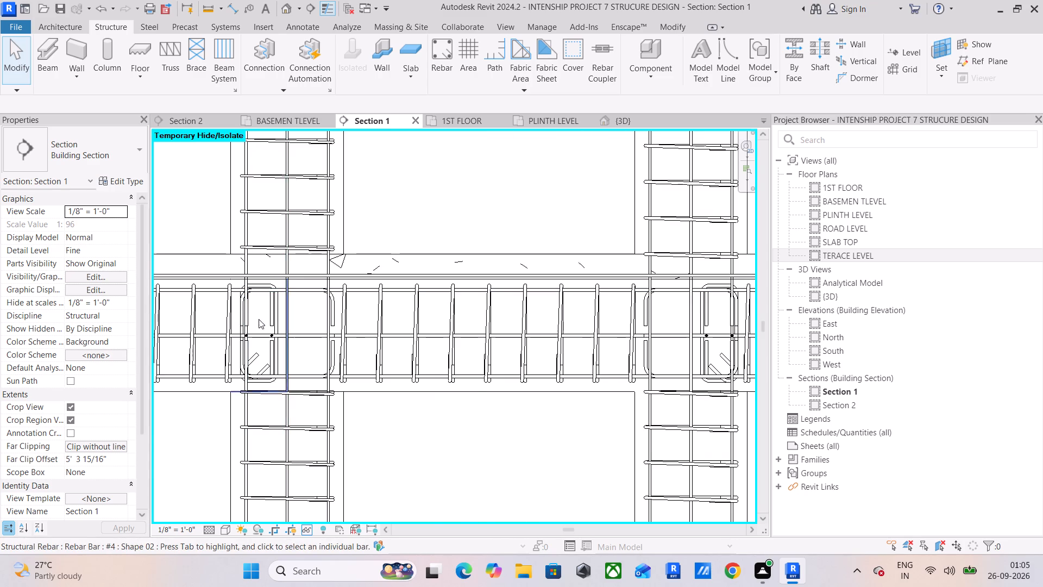
scroll(248, 316, "up", 5)
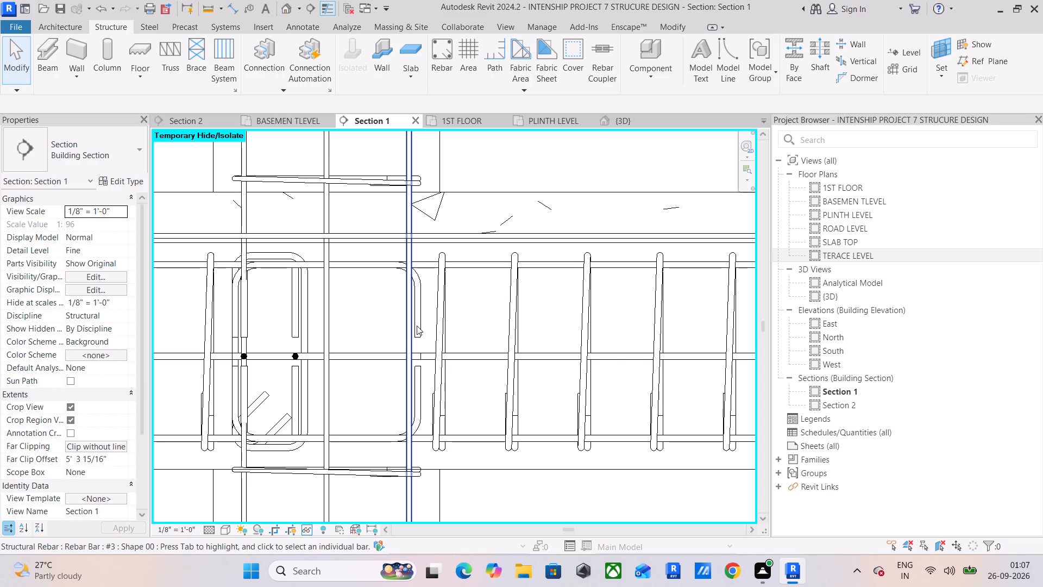
scroll(417, 304, "down", 4)
middle_click_drag(420, 308, 388, 337)
left_click(516, 220)
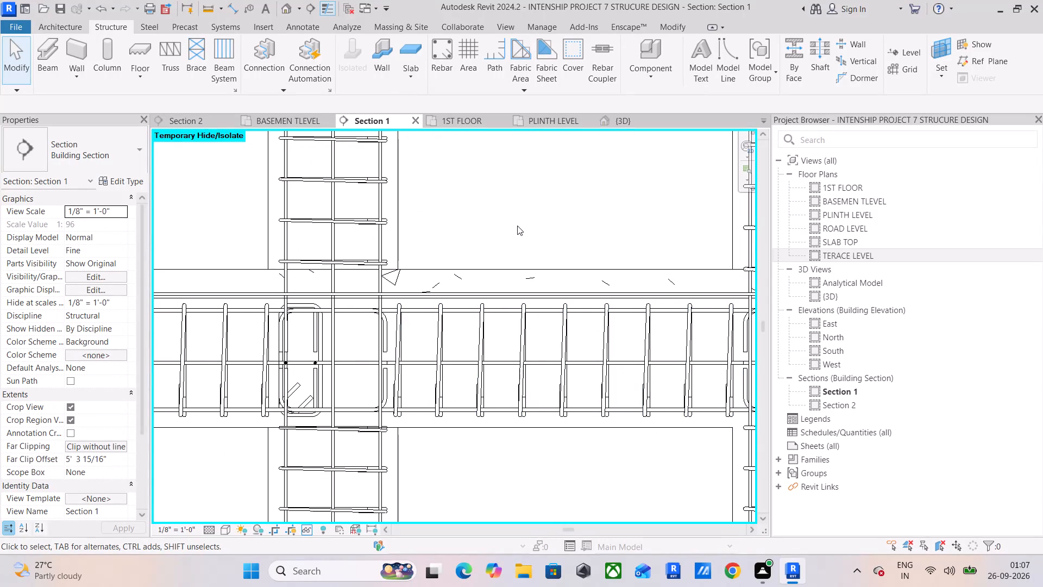
scroll(517, 226, "down", 5)
middle_click_drag(505, 257, 399, 330)
scroll(414, 306, "down", 6)
middle_click_drag(485, 305, 410, 267)
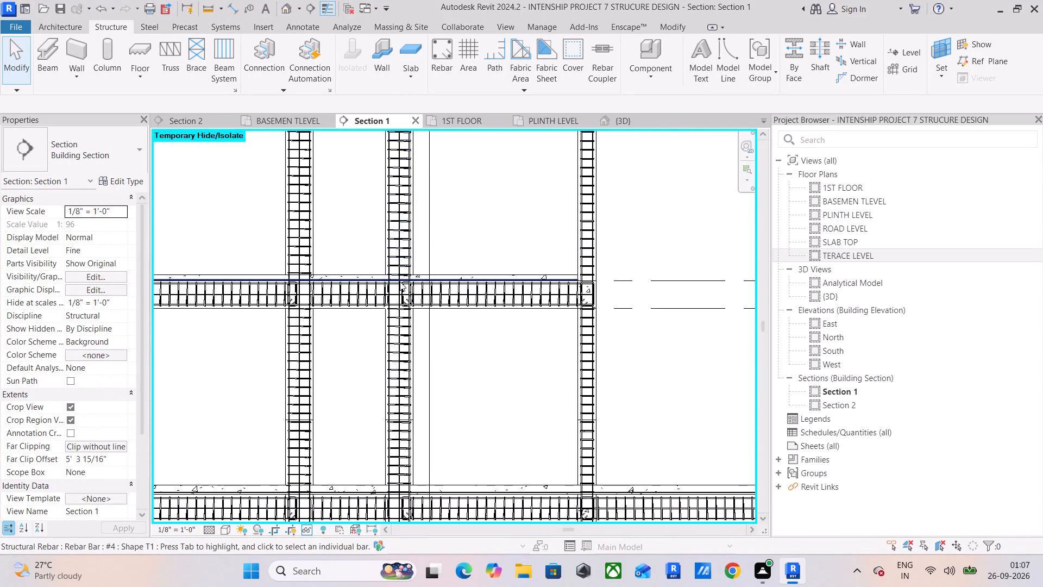
middle_click_drag(400, 282, 376, 152)
scroll(373, 347, "up", 5)
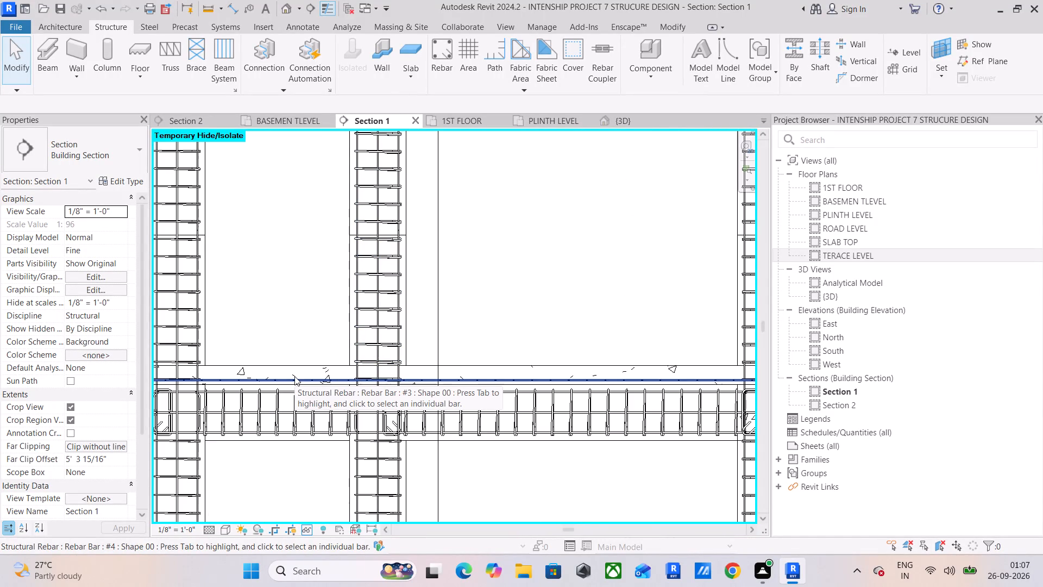
scroll(285, 363, "up", 6)
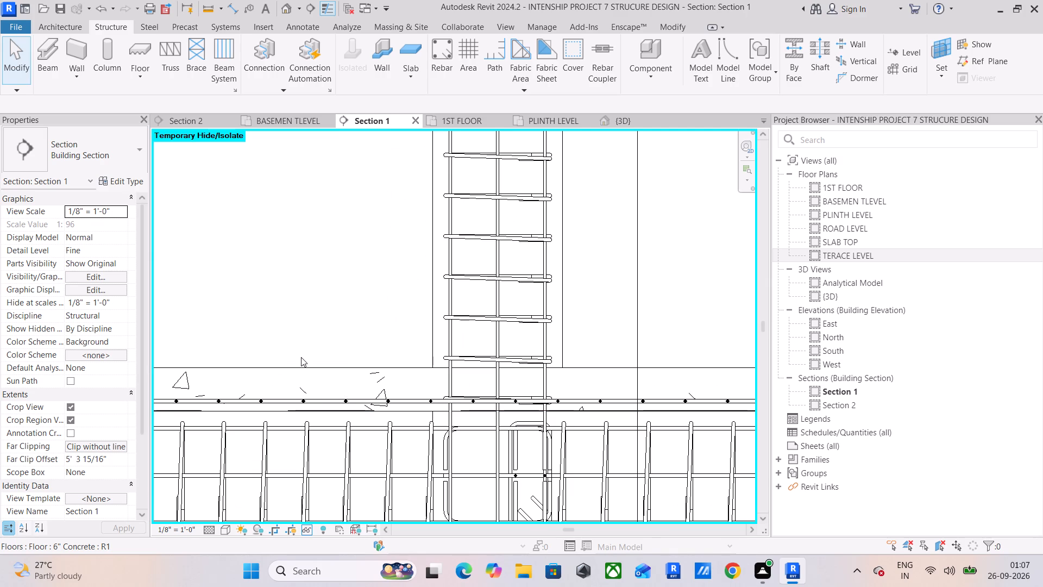
scroll(302, 329, "down", 5)
middle_click_drag(302, 329, 411, 280)
scroll(384, 282, "down", 2)
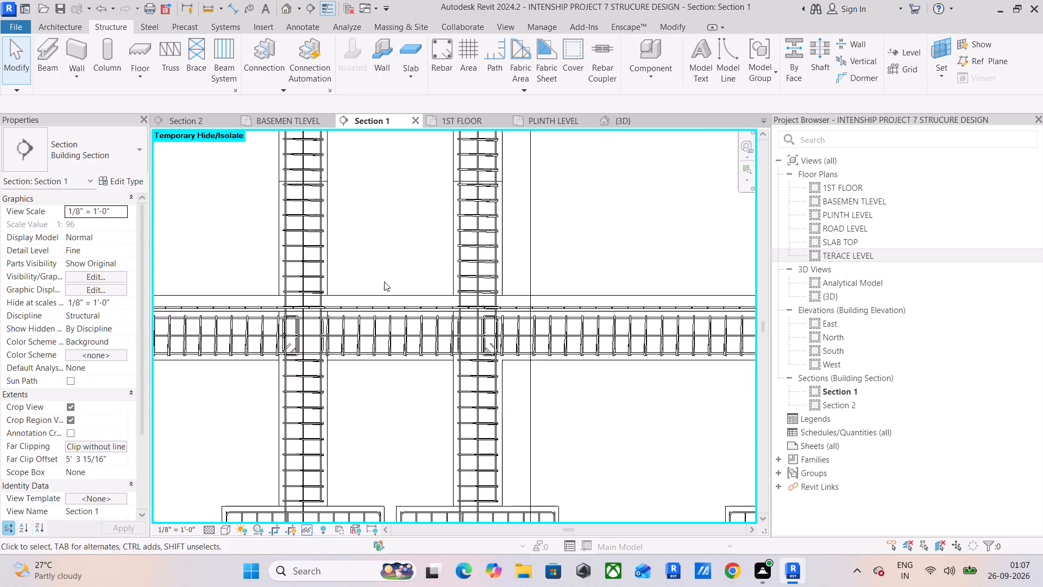
Place a straight #4 bar set, shape 00, lengthwise along the basement slab's top cover with 5 29/32" maximum spacing.
scroll(384, 282, "down", 2)
middle_click_drag(387, 281, 166, 285)
middle_click_drag(449, 264, 211, 295)
scroll(464, 315, "up", 4)
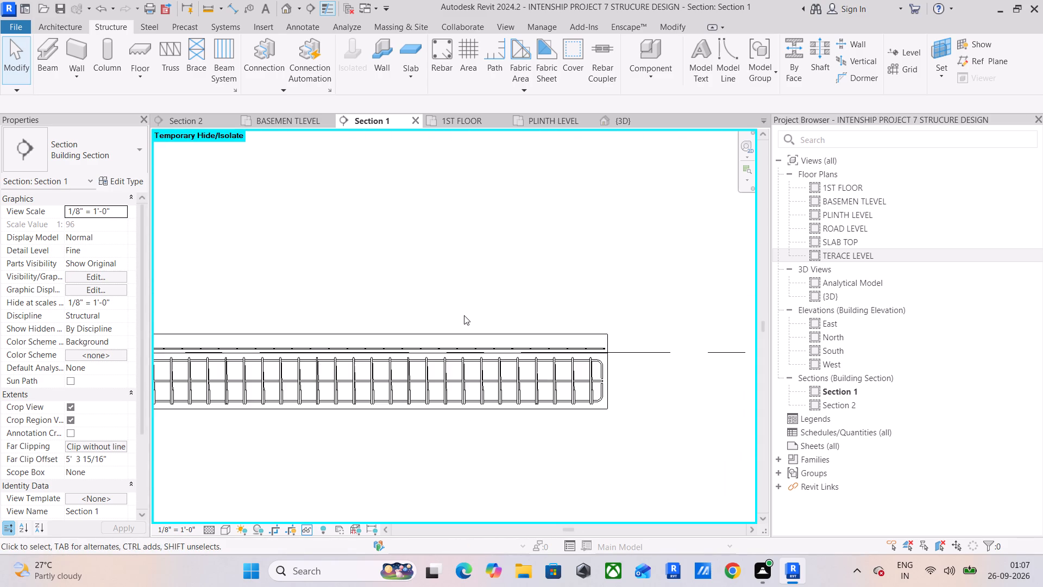
left_click(447, 55)
scroll(567, 341, "up", 4)
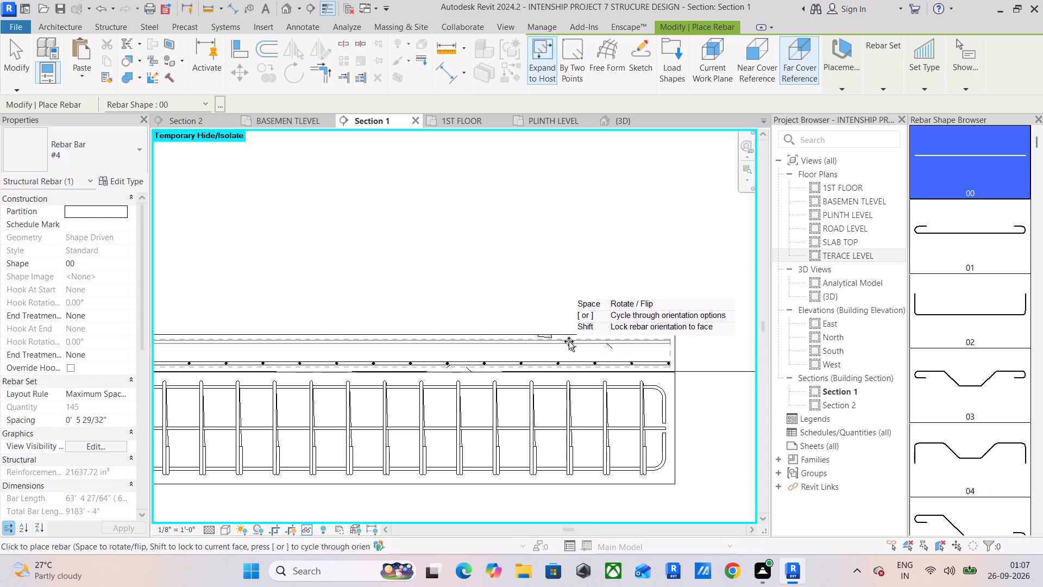
left_click(569, 341)
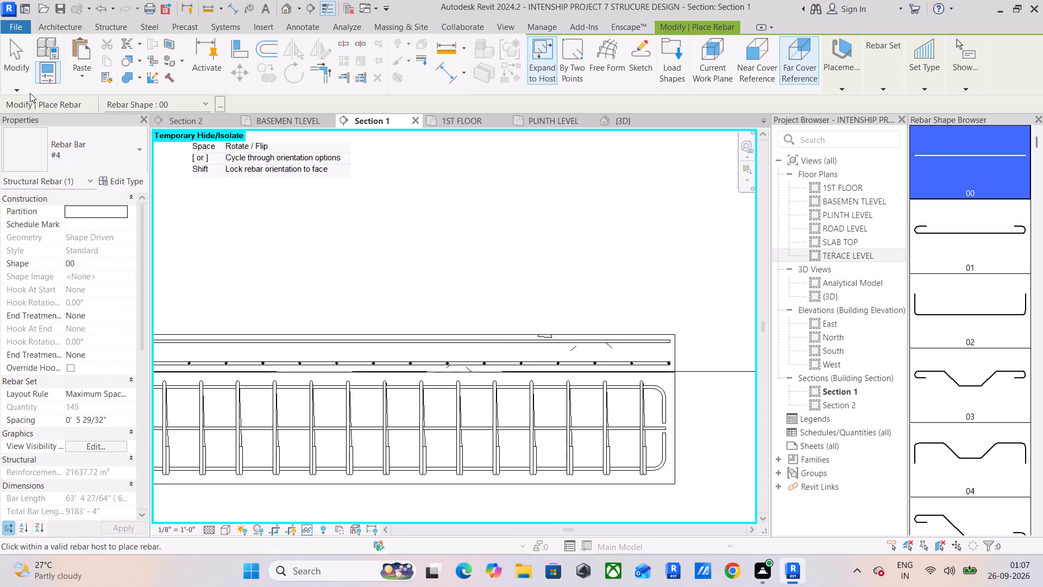
left_click(7, 68)
In the new top bar's sketch, draw a 45° line about 5" long from the top line down to the bottom bar before the fourth column.
left_click(531, 338)
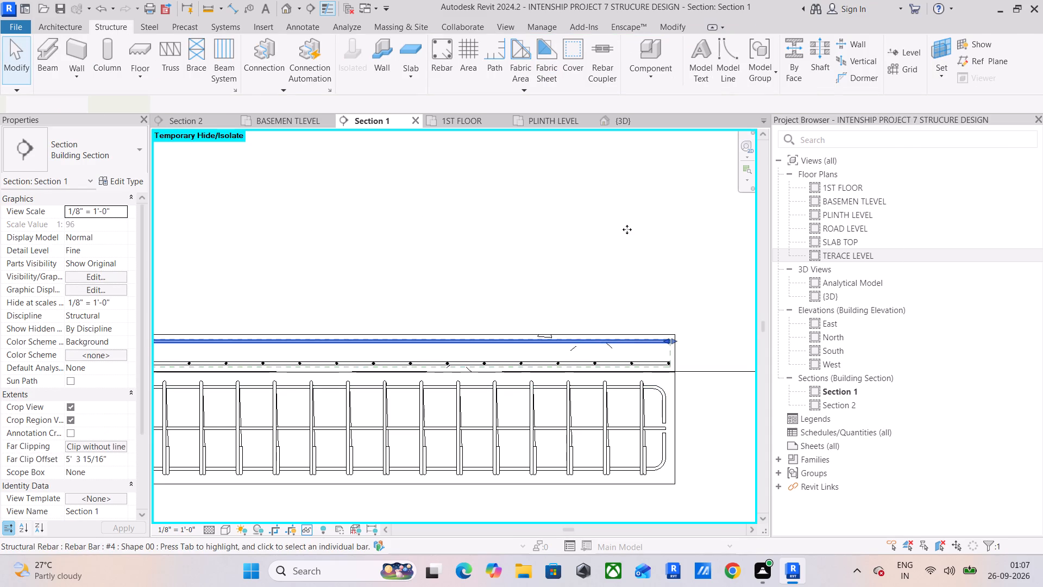
left_click(566, 59)
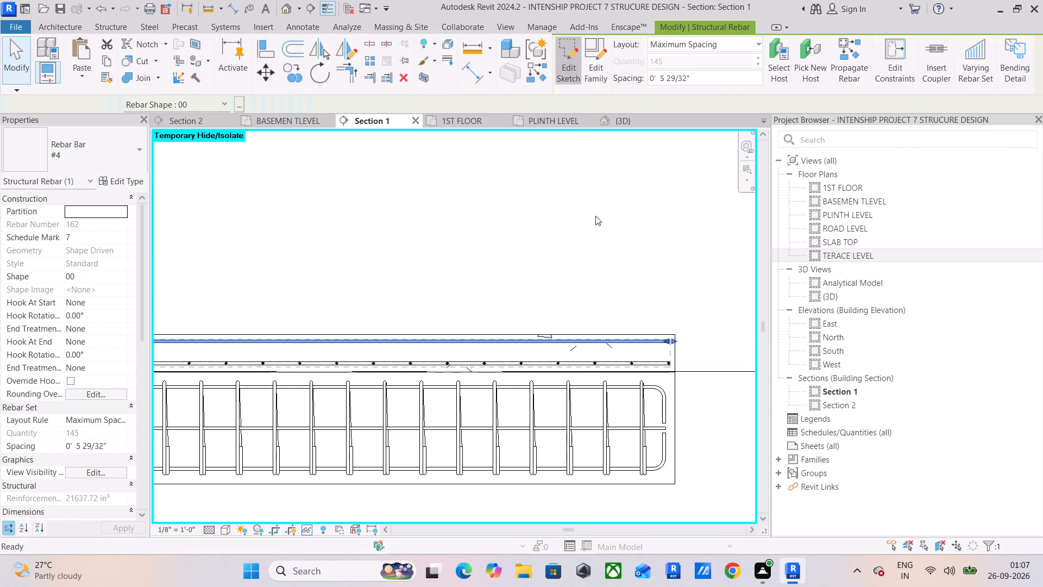
middle_click_drag(370, 367, 617, 335)
scroll(608, 179, "down", 2)
middle_click_drag(608, 181, 644, 251)
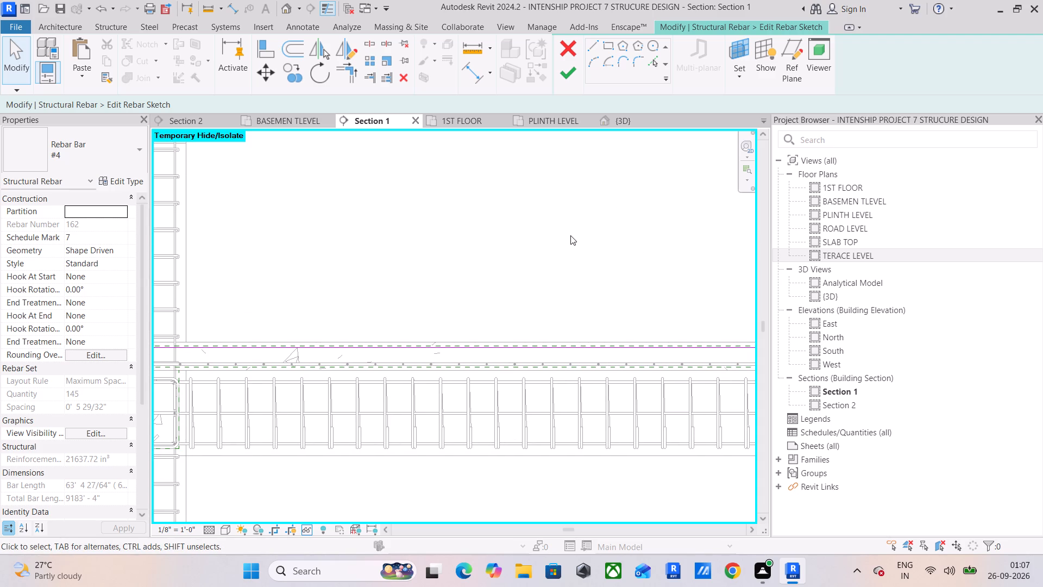
left_click(599, 46)
middle_click_drag(266, 346, 634, 339)
middle_click_drag(422, 342, 480, 342)
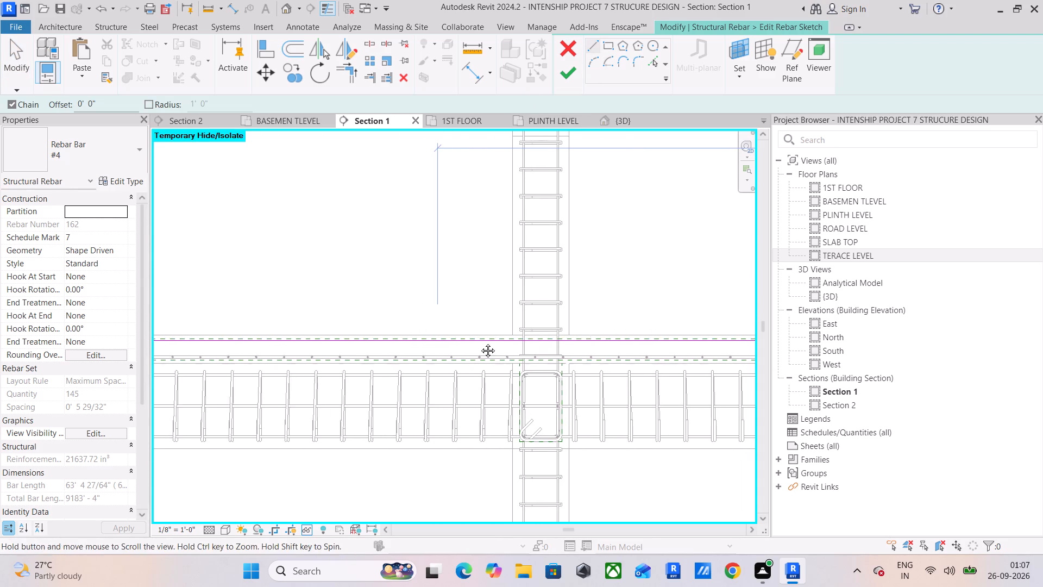
middle_click_drag(480, 342, 582, 335)
scroll(393, 340, "down", 7)
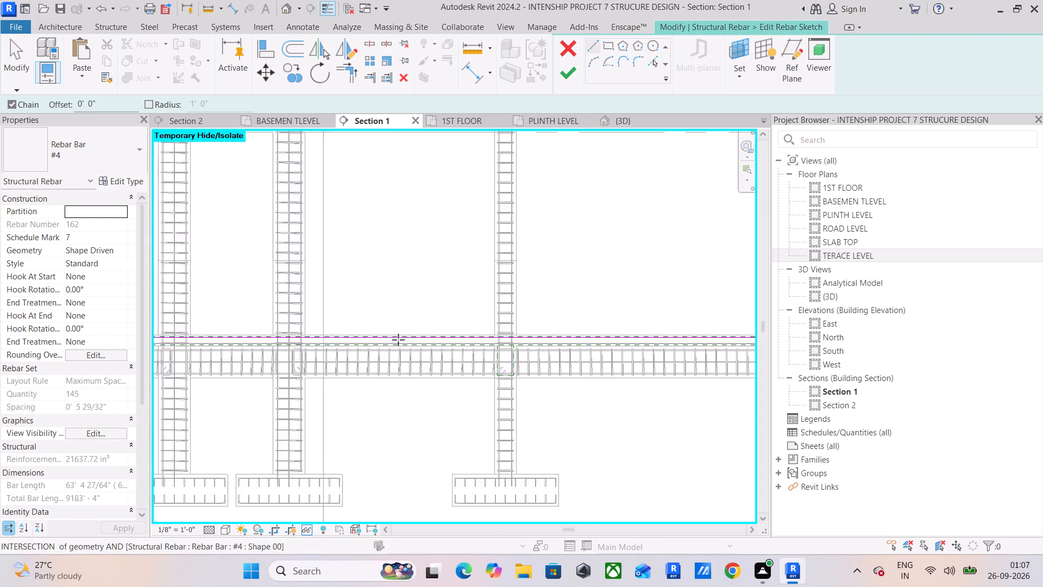
scroll(398, 340, "down", 1)
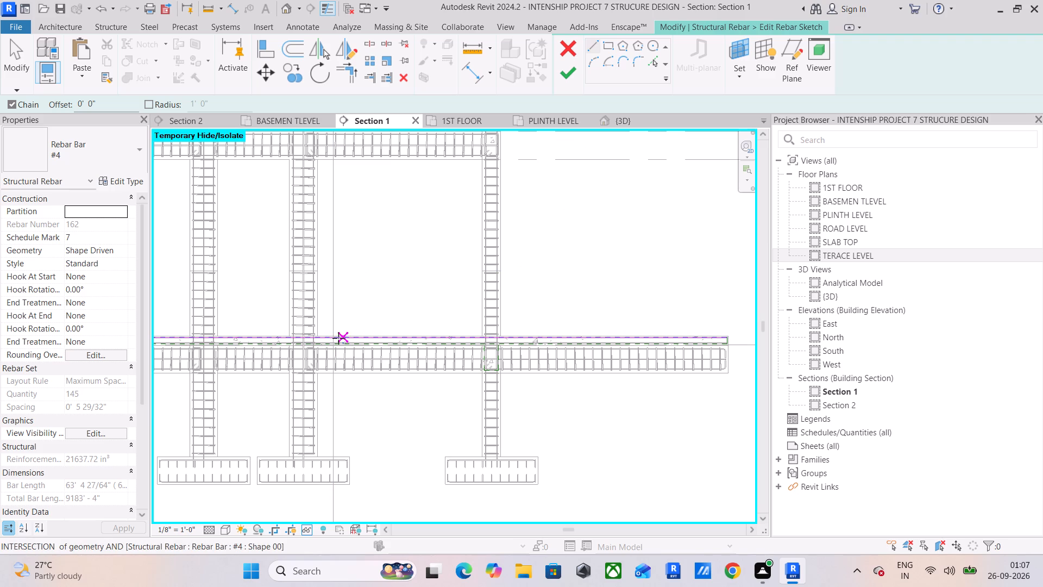
scroll(282, 339, "up", 9)
middle_click_drag(282, 339, 368, 328)
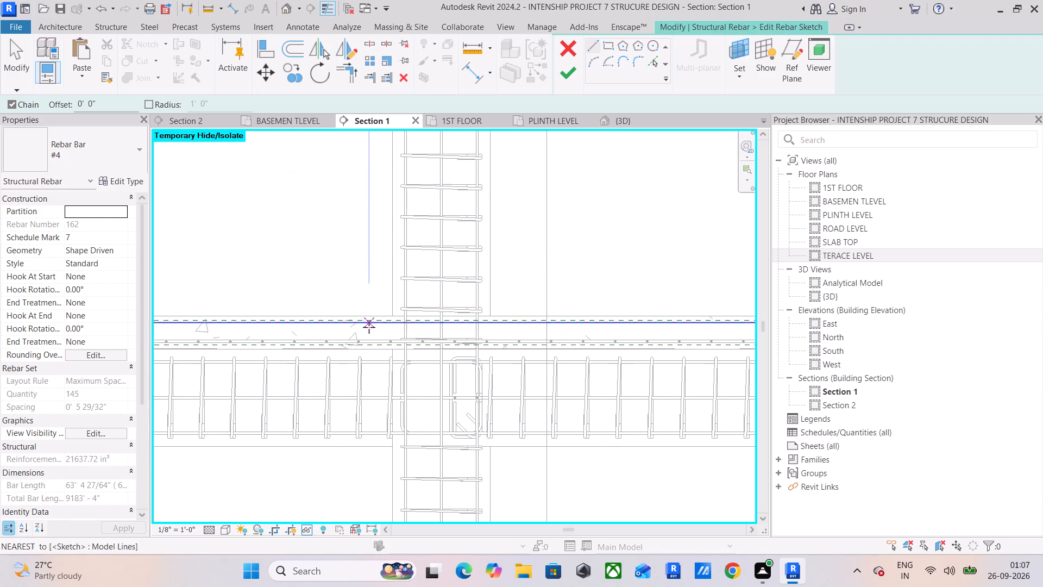
scroll(367, 327, "up", 3)
left_click_drag(360, 322, 354, 325)
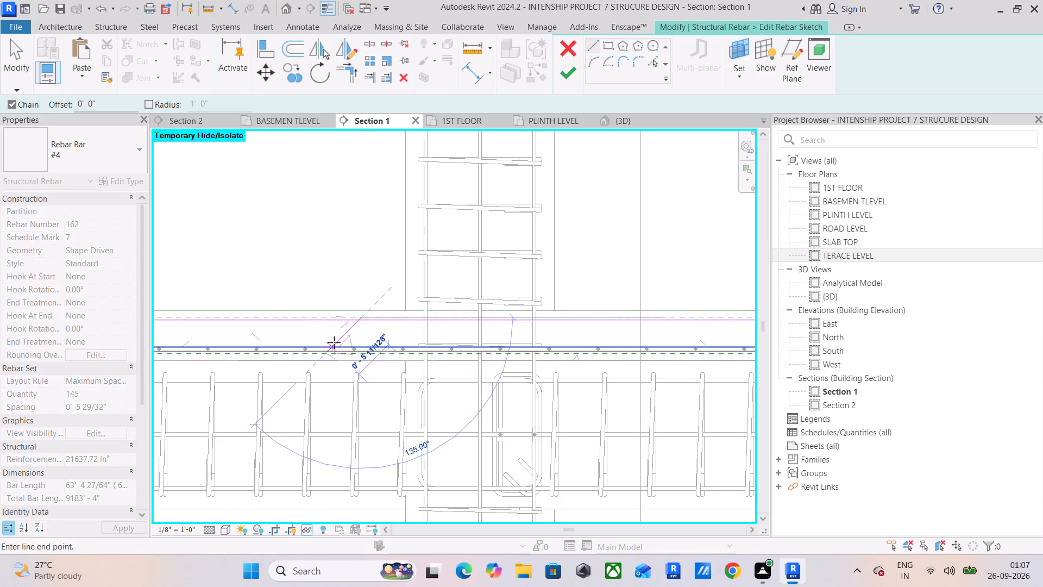
scroll(331, 343, "up", 7)
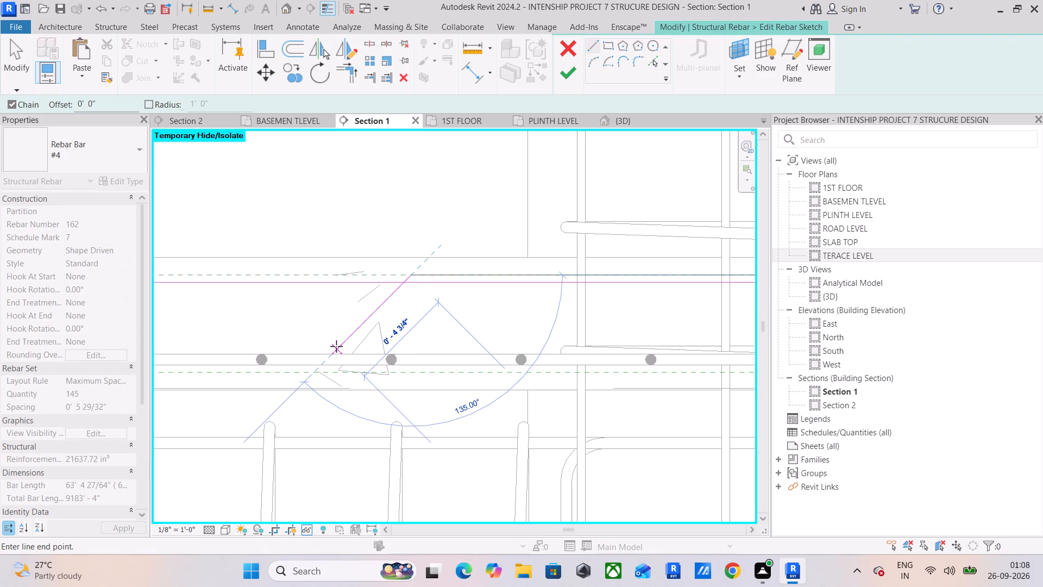
scroll(336, 346, "up", 5)
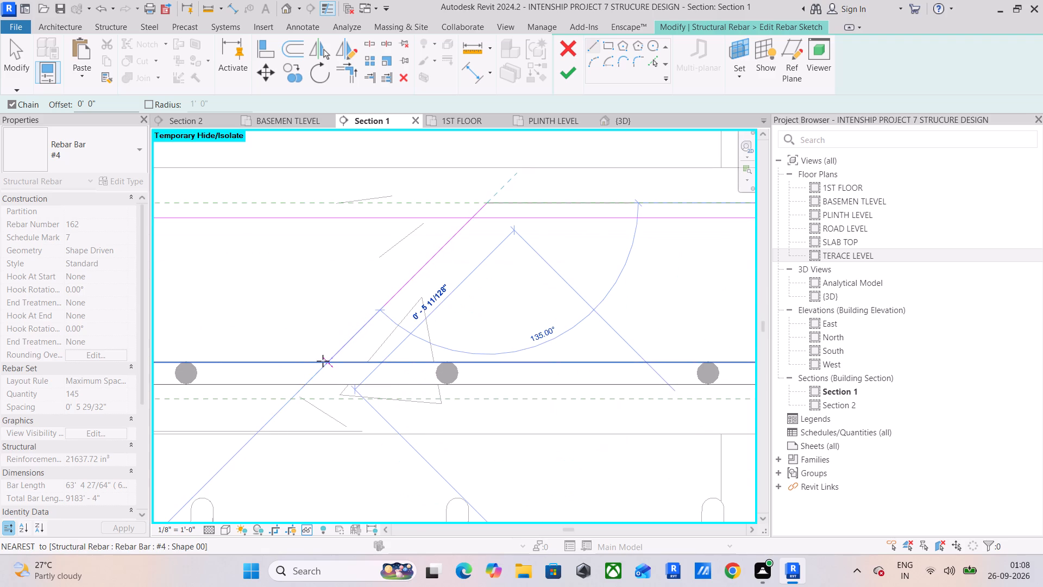
left_click_drag(323, 361, 311, 361)
Continue the sketch with a horizontal line along the bottom bar, from the slope's lower end to just before the second column.
scroll(245, 363, "down", 4)
middle_click_drag(245, 363, 544, 368)
scroll(454, 361, "down", 4)
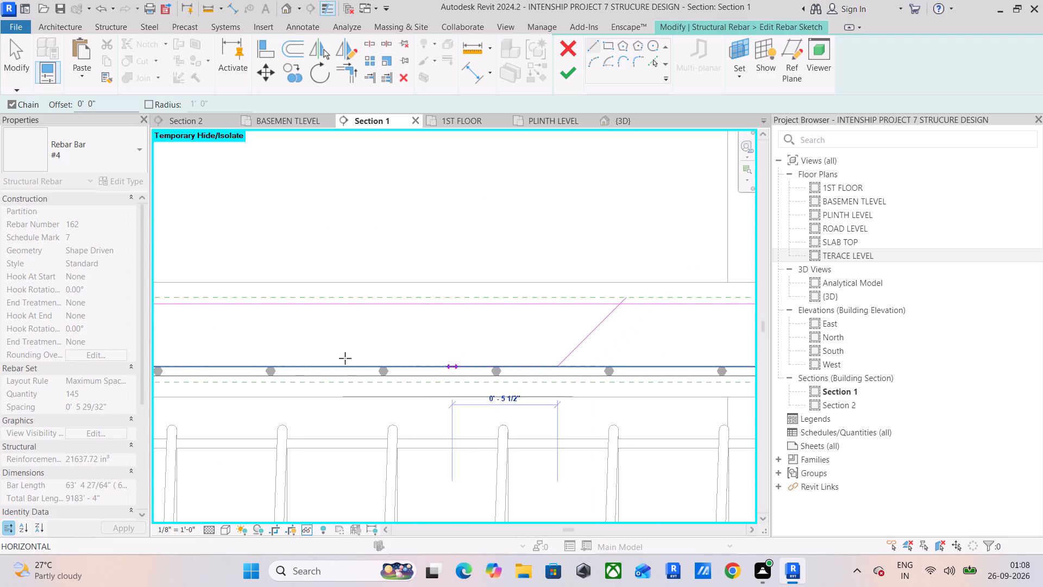
middle_click_drag(345, 358, 620, 362)
scroll(396, 361, "down", 4)
middle_click_drag(305, 363, 615, 363)
scroll(465, 366, "down", 5)
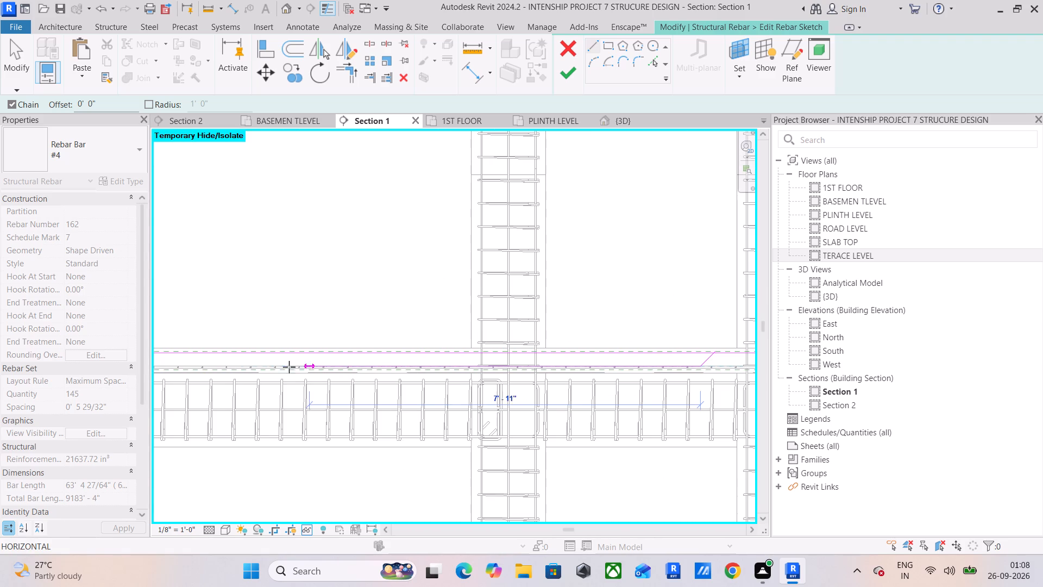
scroll(284, 367, "down", 8)
middle_click_drag(284, 367, 369, 369)
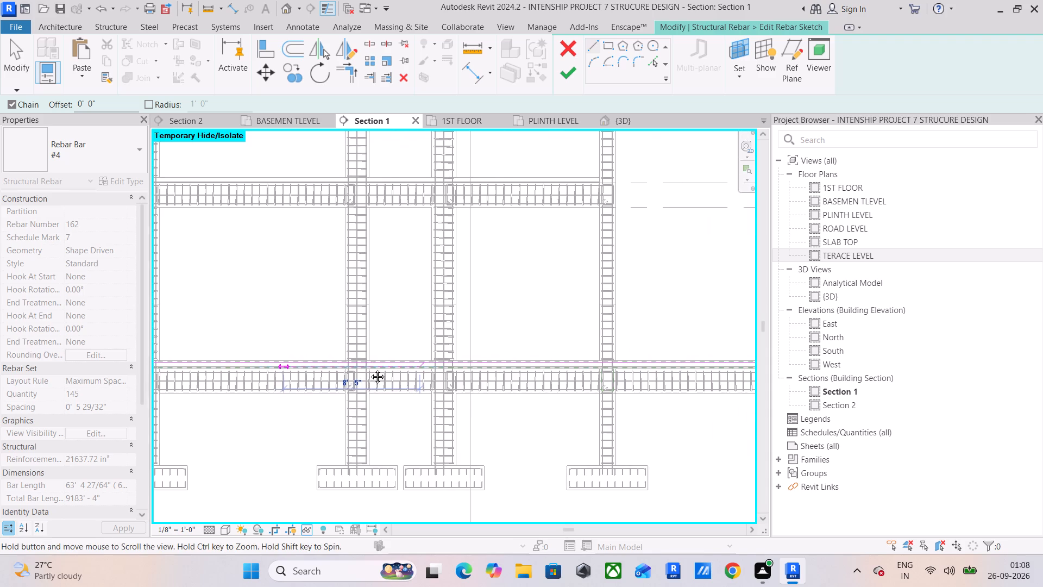
middle_click_drag(369, 369, 450, 366)
middle_click_drag(274, 365, 442, 366)
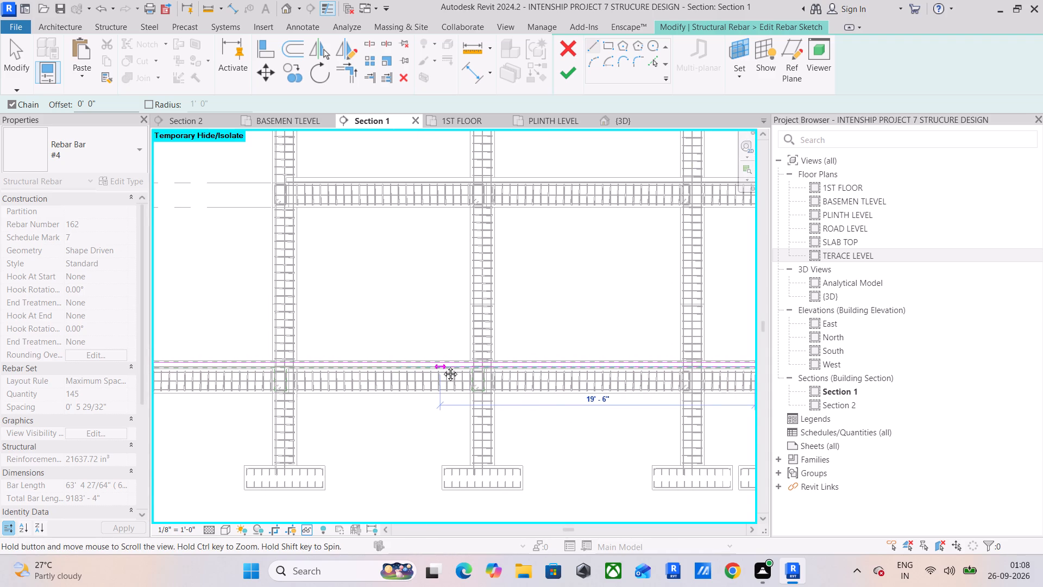
middle_click_drag(442, 366, 465, 374)
scroll(504, 378, "up", 18)
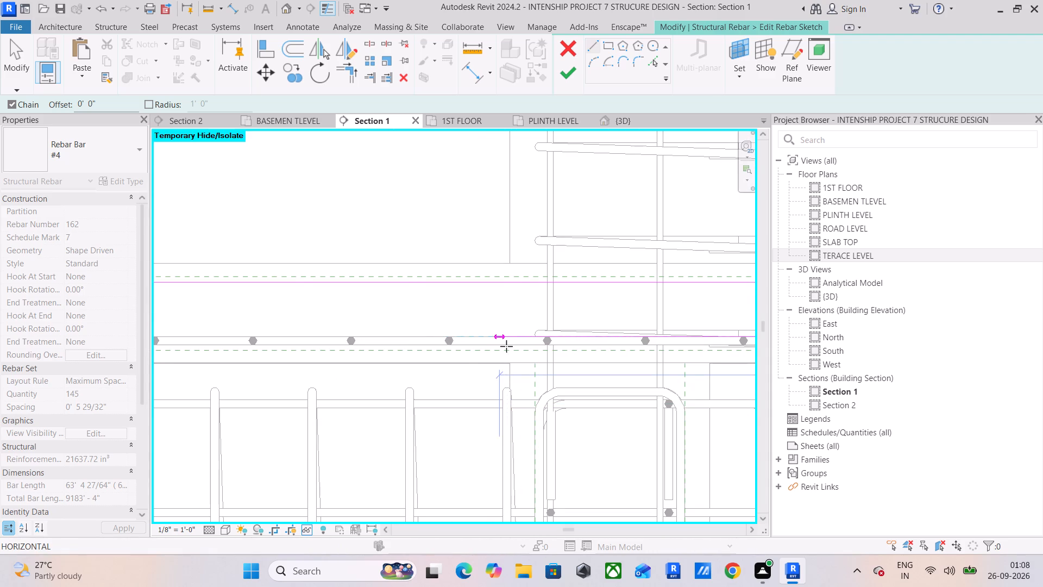
left_click(497, 344)
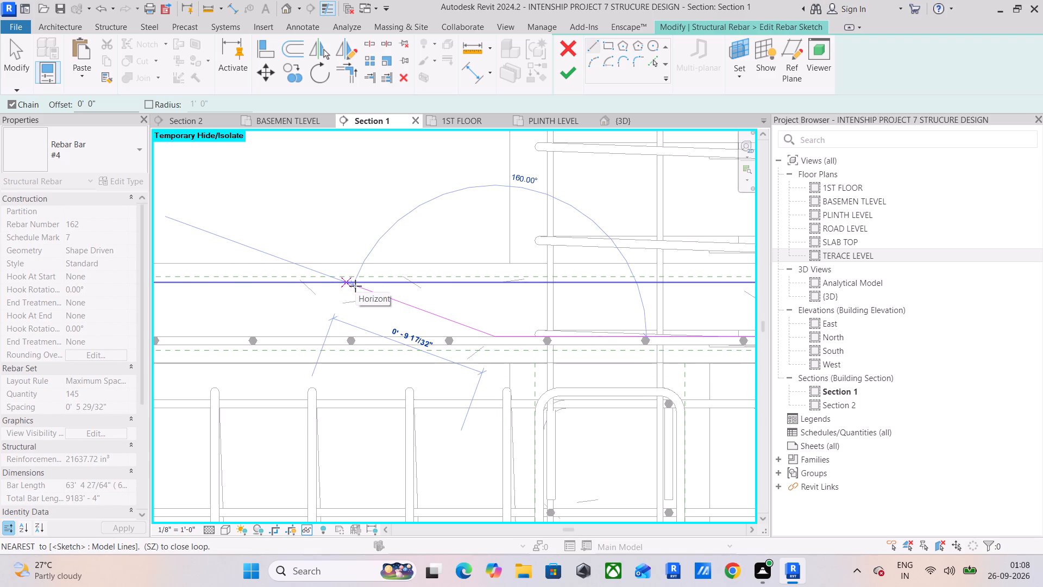
Draw a sloped line about 9 1/2" long from the bottom run's end up to the top line before the second column.
left_click(355, 286)
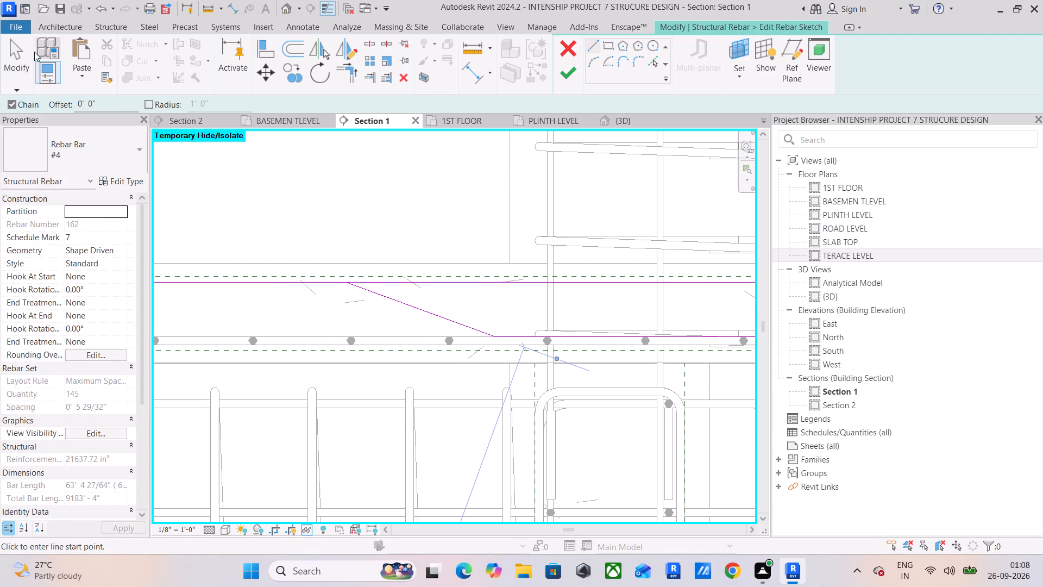
left_click(10, 57)
Split the top sketch line at the second column, above the bottom run.
left_click(354, 76)
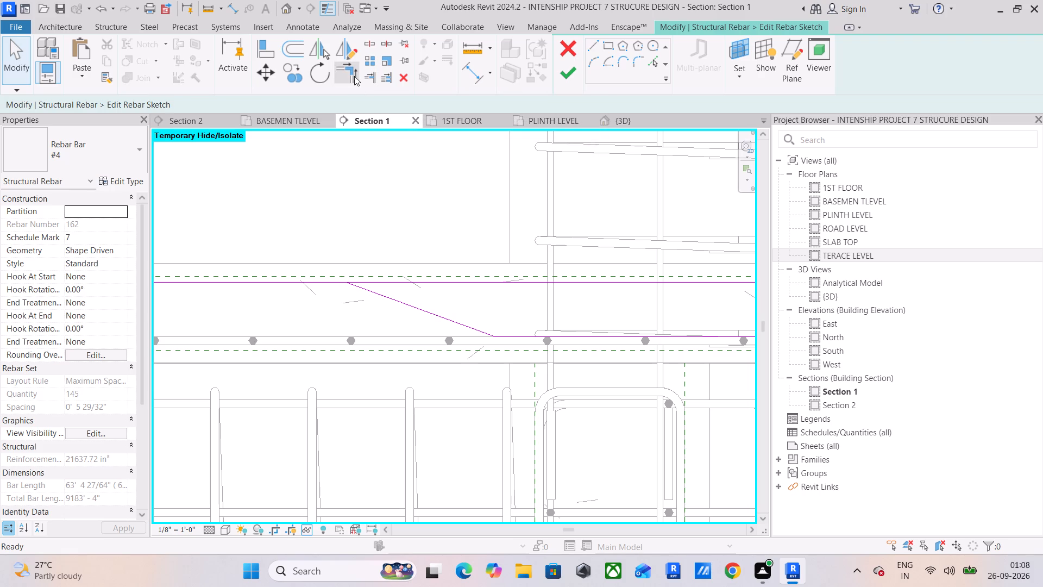
left_click(375, 45)
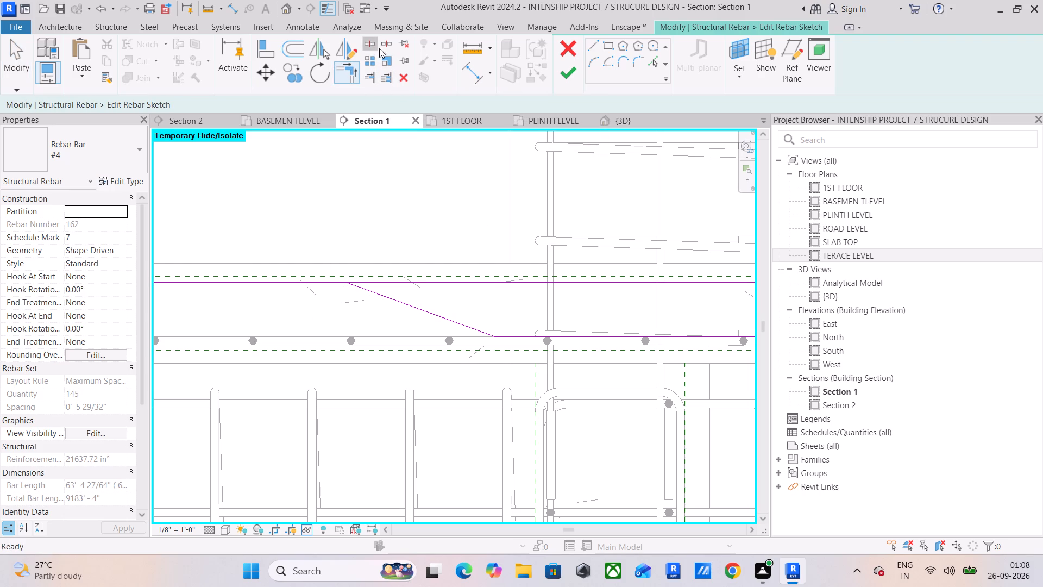
left_click(696, 279)
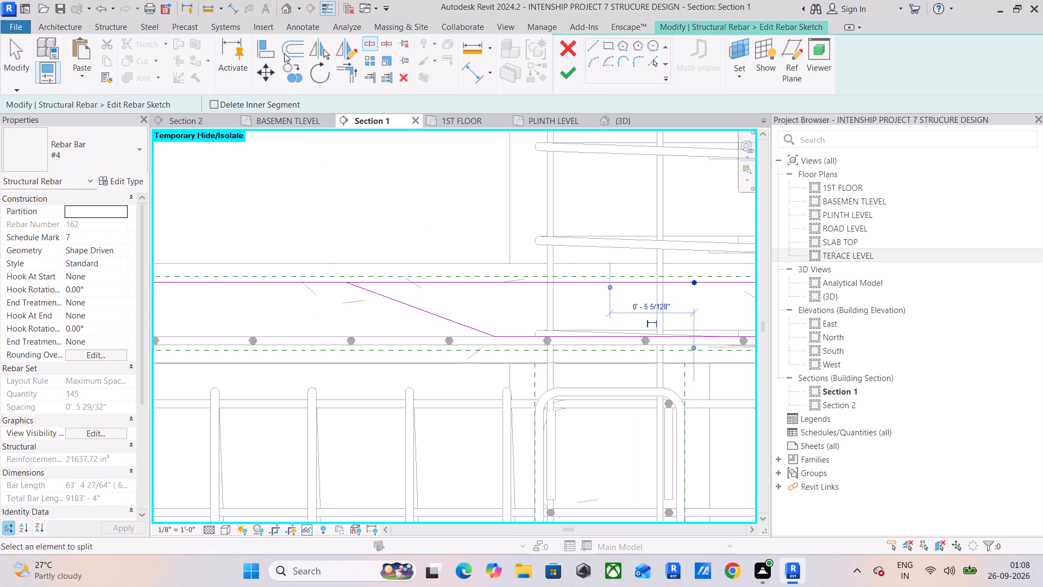
Align the sloped line before the second column to the top sketch line.
left_click(265, 47)
left_click(323, 286)
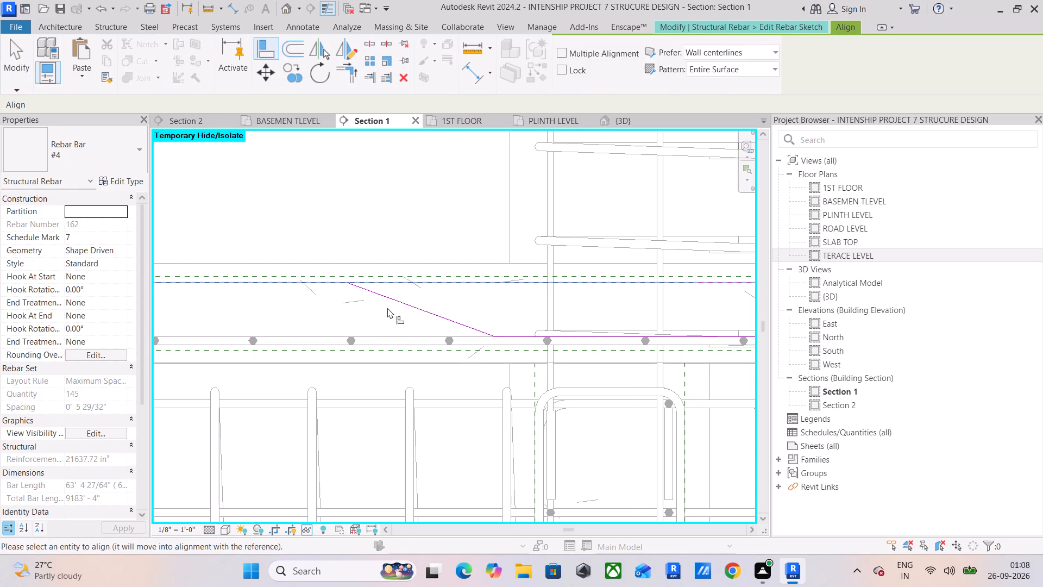
left_click(393, 303)
scroll(481, 317, "down", 4)
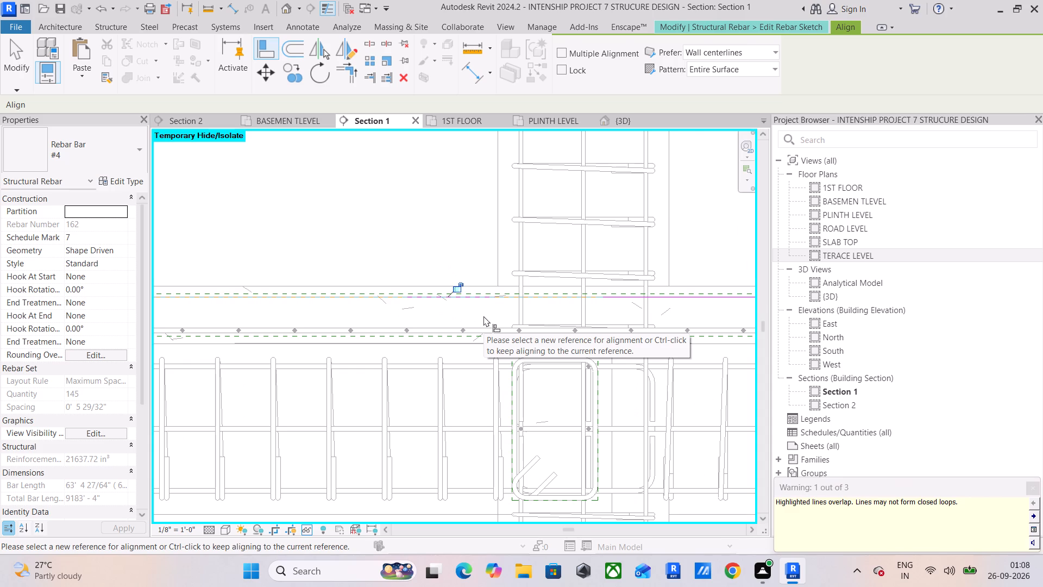
Undo the last alignment of the sketch lines.
key("ctrl+z")
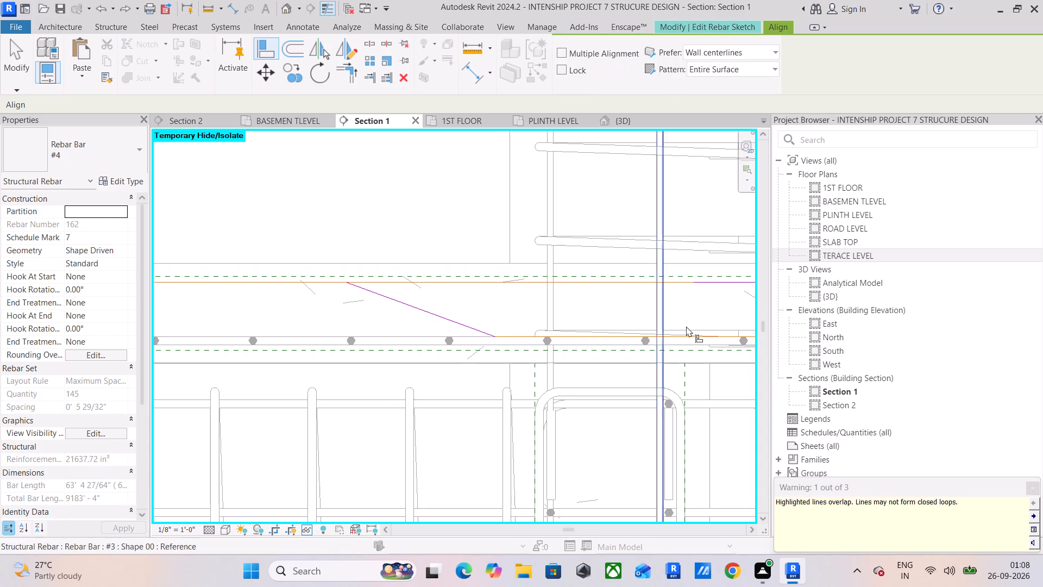
left_click(1034, 491)
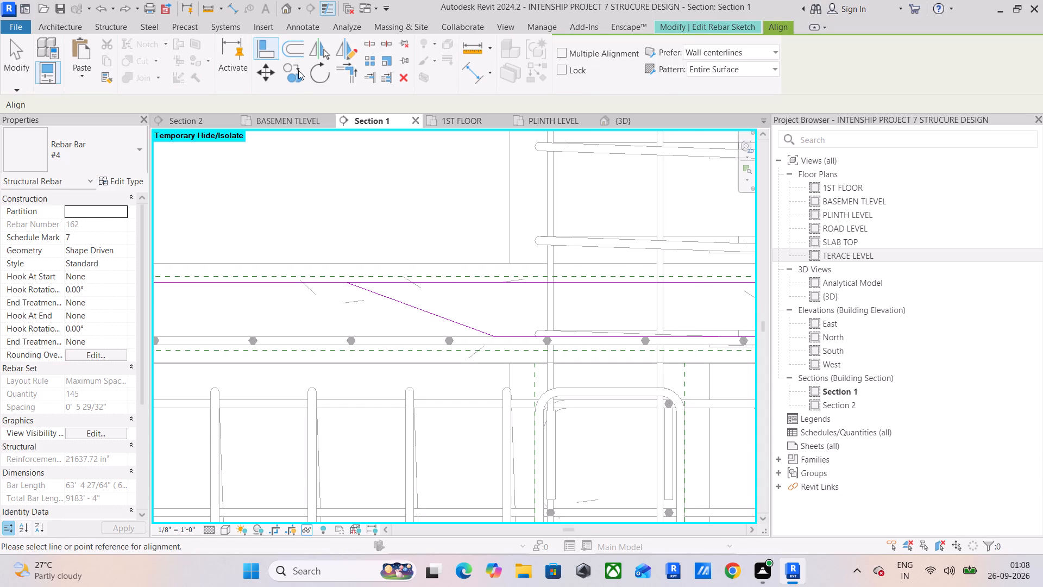
Trim the first top sketch line and the first sloped line to meet in a corner.
left_click(348, 74)
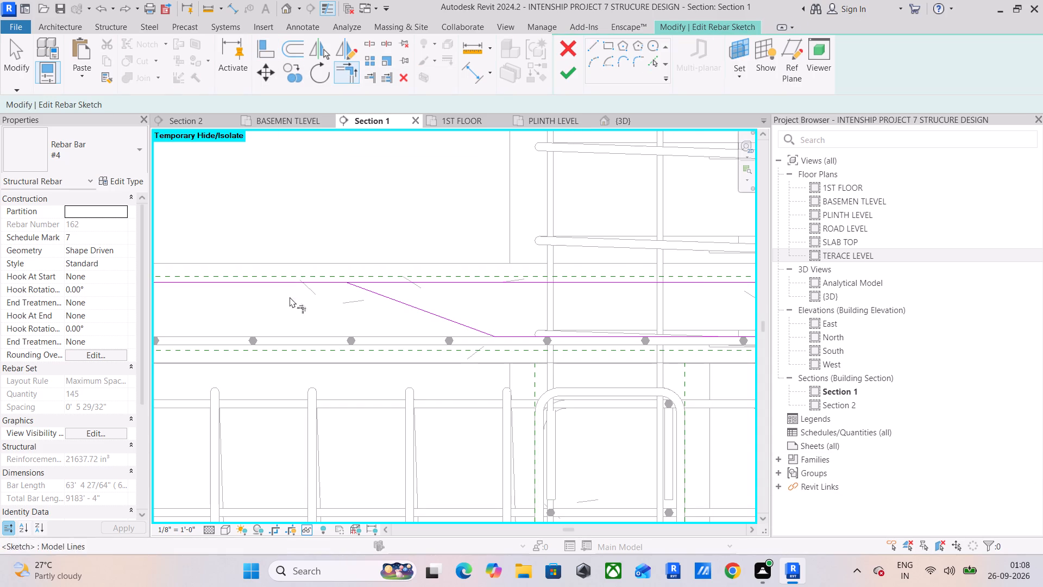
left_click(294, 286)
left_click(400, 308)
Trim the top sketch line beyond the second crank and its sloped line to meet in a corner.
scroll(564, 315, "down", 4)
middle_click_drag(620, 317, 226, 338)
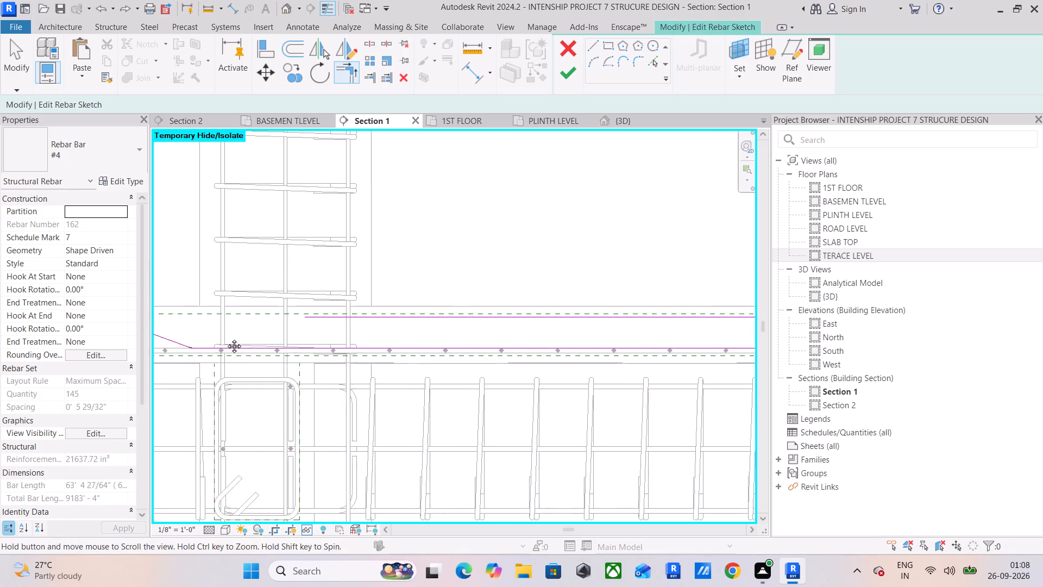
middle_click_drag(226, 338, 222, 339)
middle_click_drag(535, 326, 151, 340)
scroll(319, 315, "down", 5)
scroll(508, 320, "down", 1)
middle_click_drag(508, 320, 197, 340)
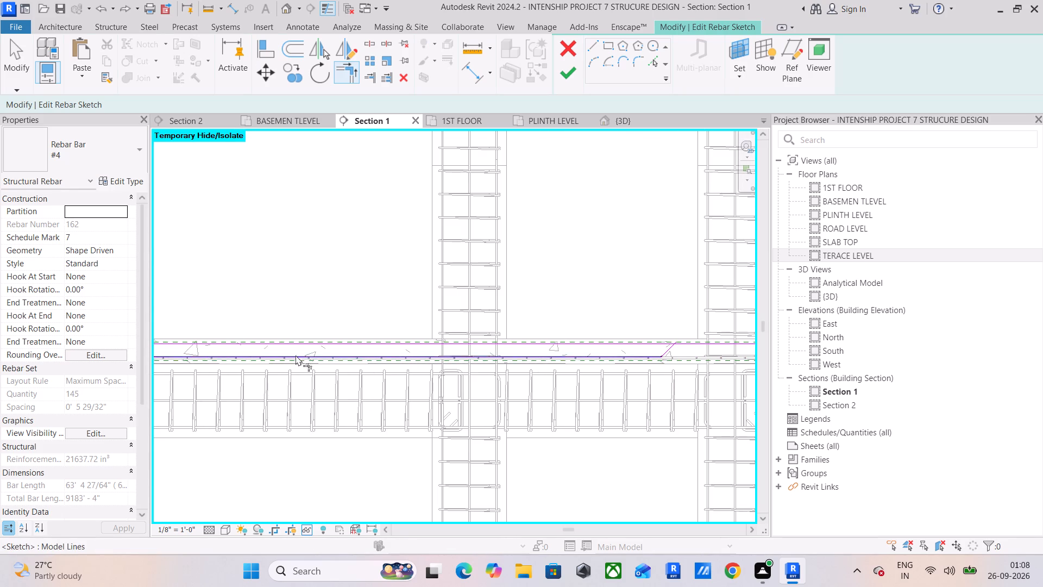
middle_click_drag(621, 365, 301, 365)
scroll(413, 337, "up", 10)
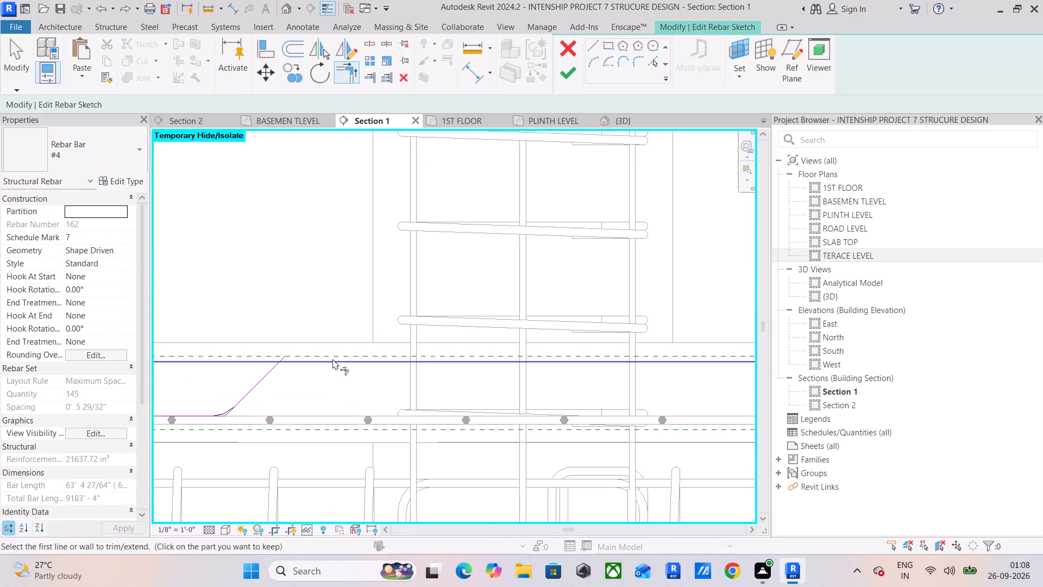
left_click(332, 359)
left_click(266, 379)
scroll(267, 359, "up", 5)
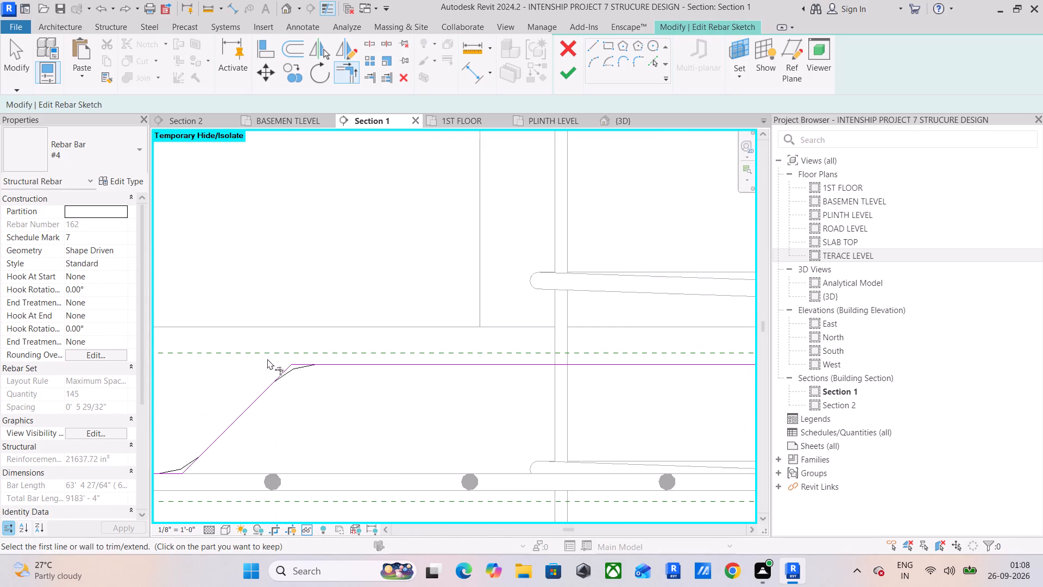
Finish the rebar sketch edit and deselect the reshaped bar set.
left_click(575, 73)
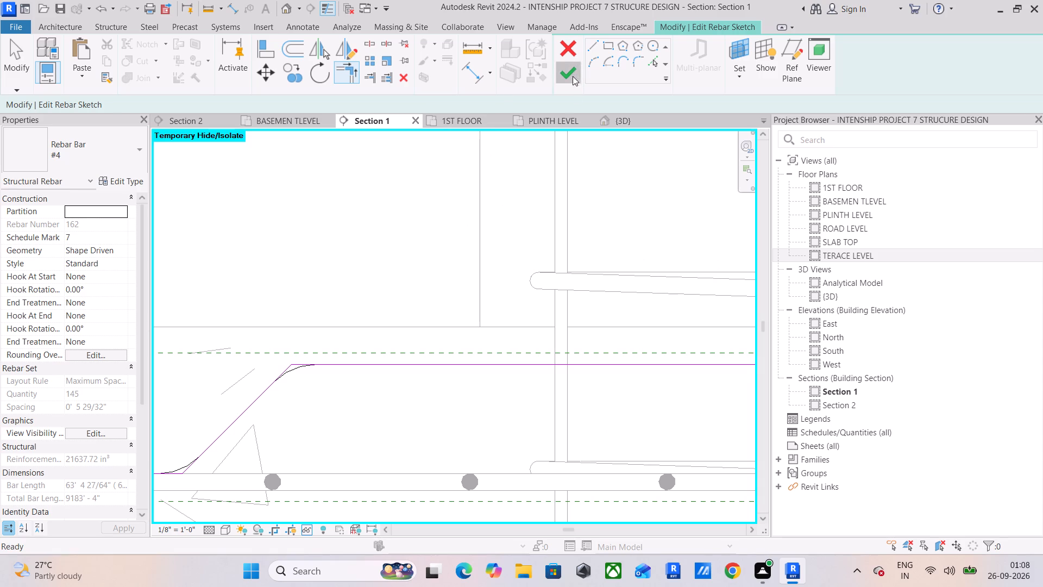
scroll(406, 384, "down", 12)
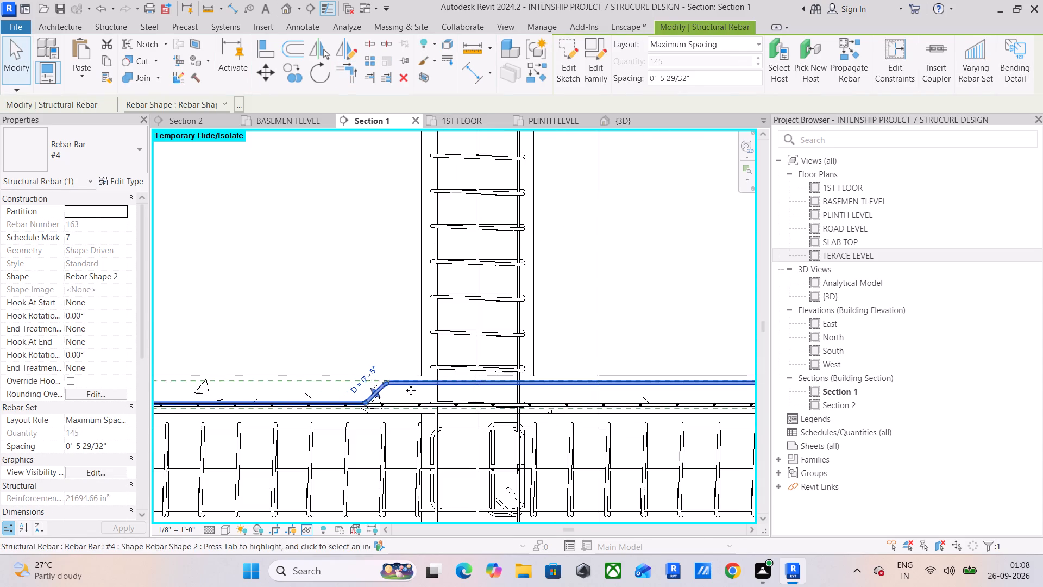
scroll(334, 314, "down", 6)
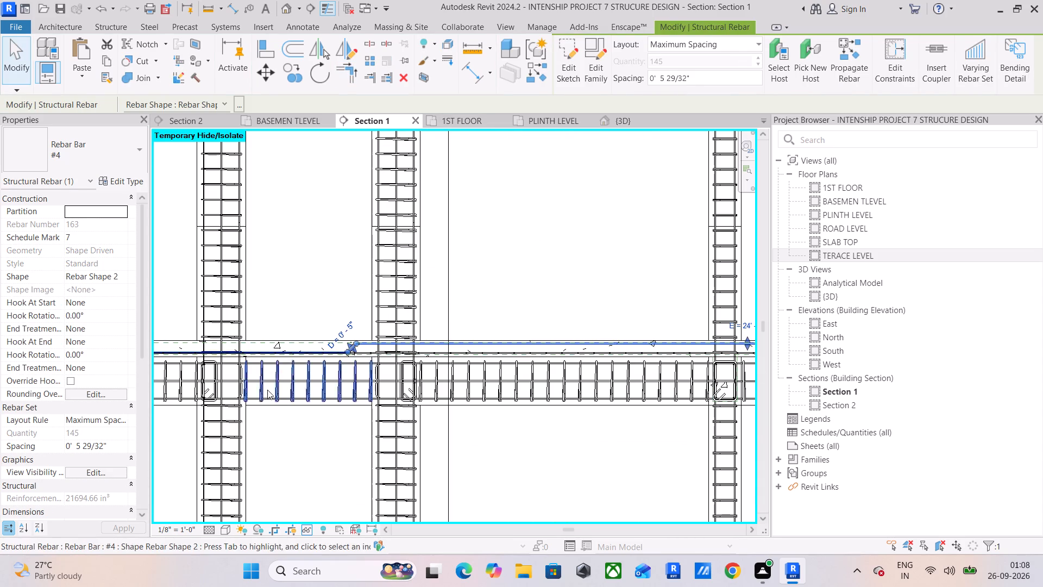
scroll(331, 277, "down", 5)
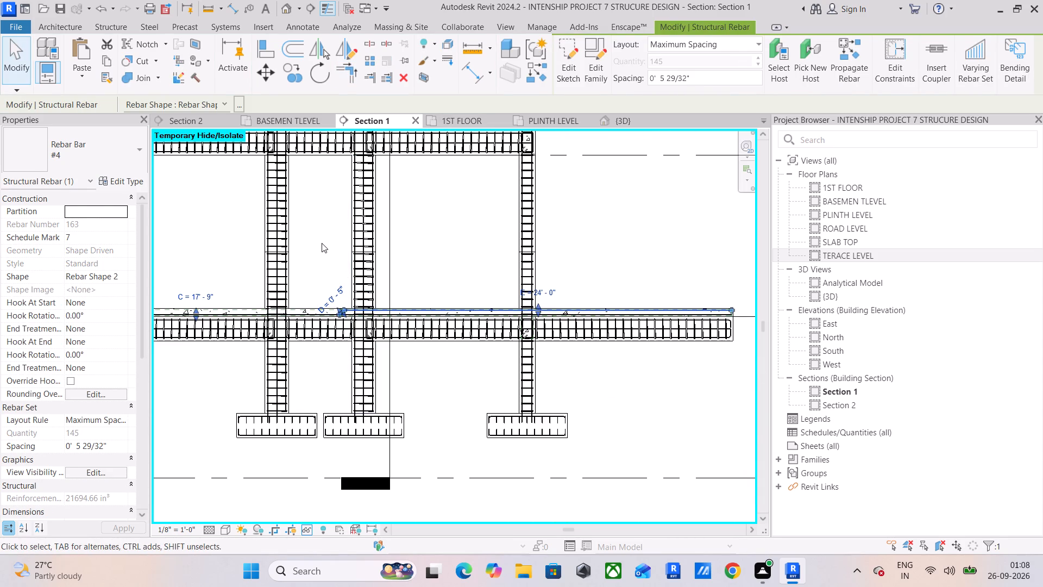
left_click(322, 241)
Examine the cranked bar in Section 1 and the slab reinforcement in the {3D} view.
scroll(323, 334, "up", 15)
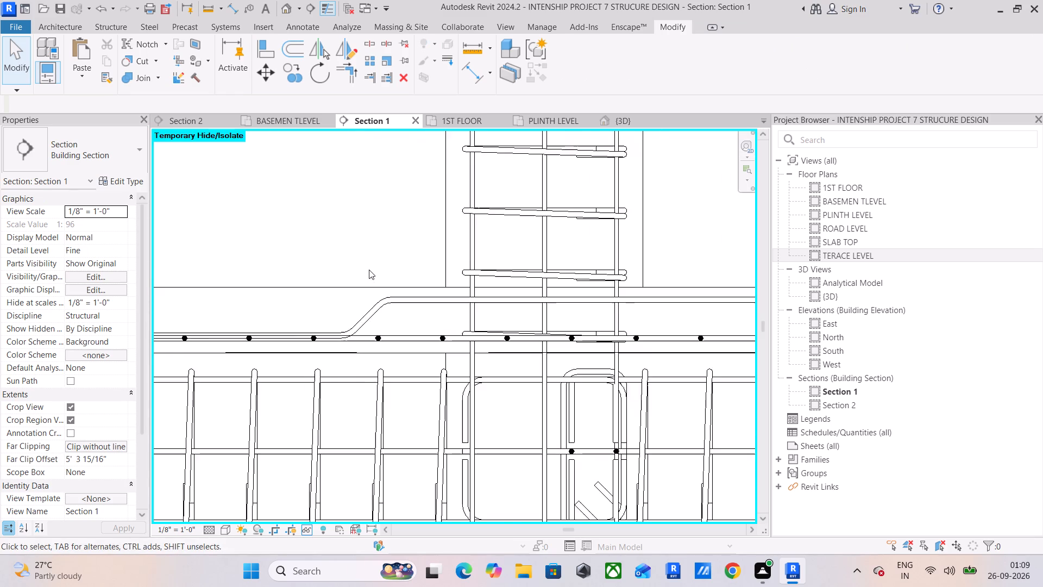
scroll(369, 270, "up", 1)
scroll(341, 290, "down", 19)
middle_click_drag(337, 292, 605, 353)
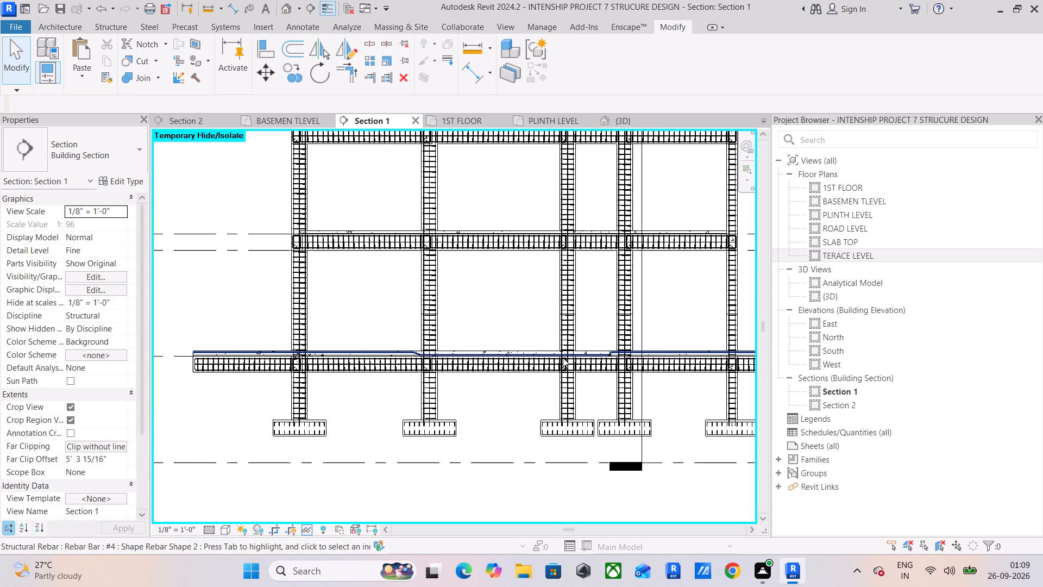
middle_click_drag(492, 359, 486, 380)
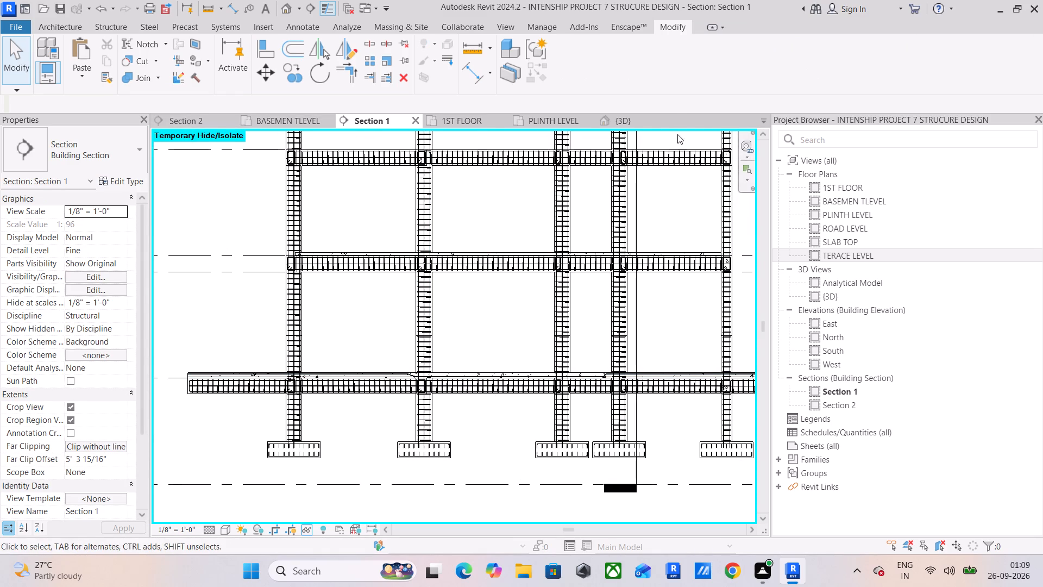
left_click(627, 124)
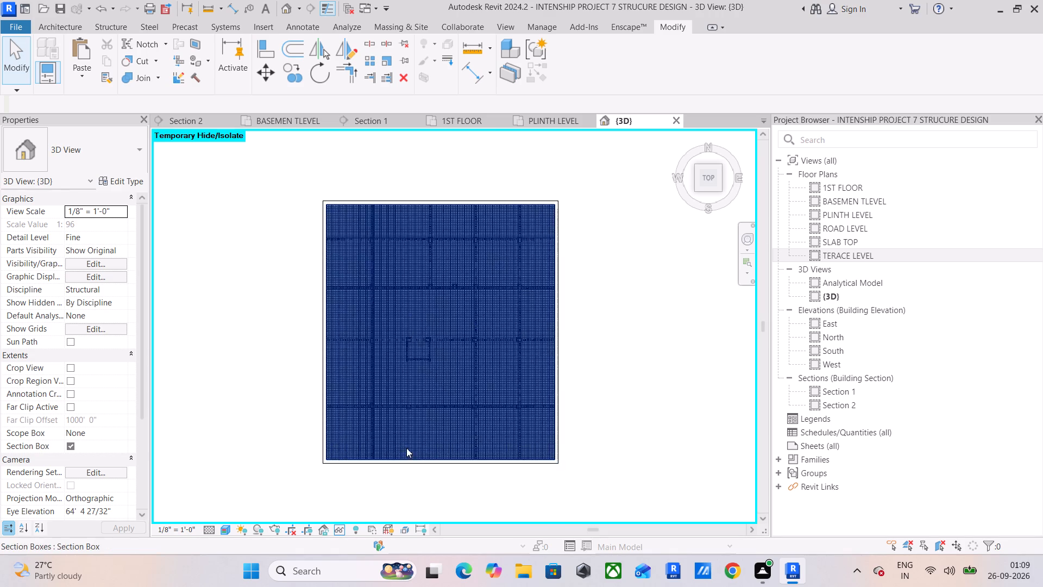
scroll(397, 436, "up", 12)
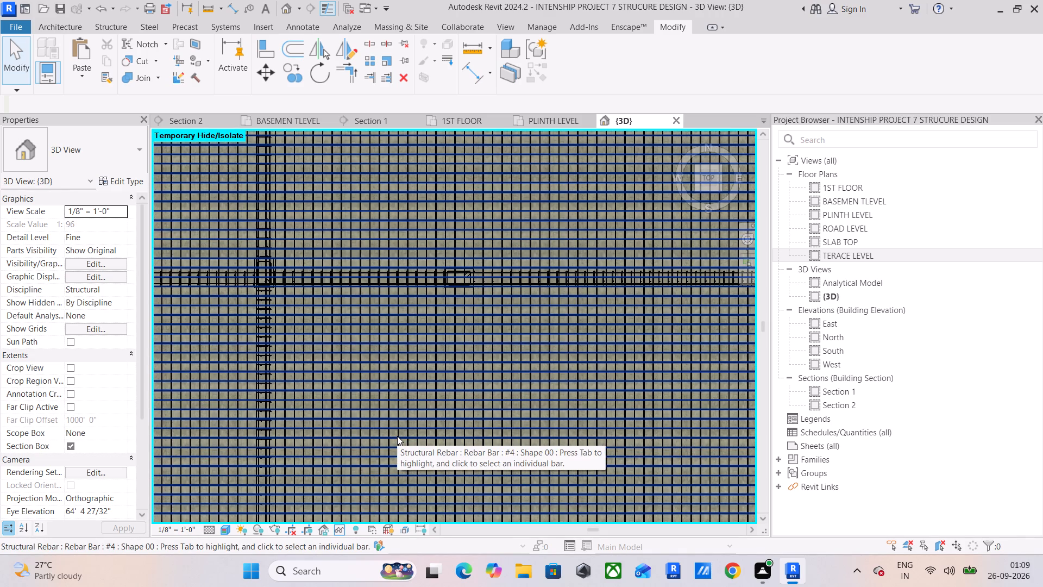
middle_click_drag(409, 436, 444, 332, "shift")
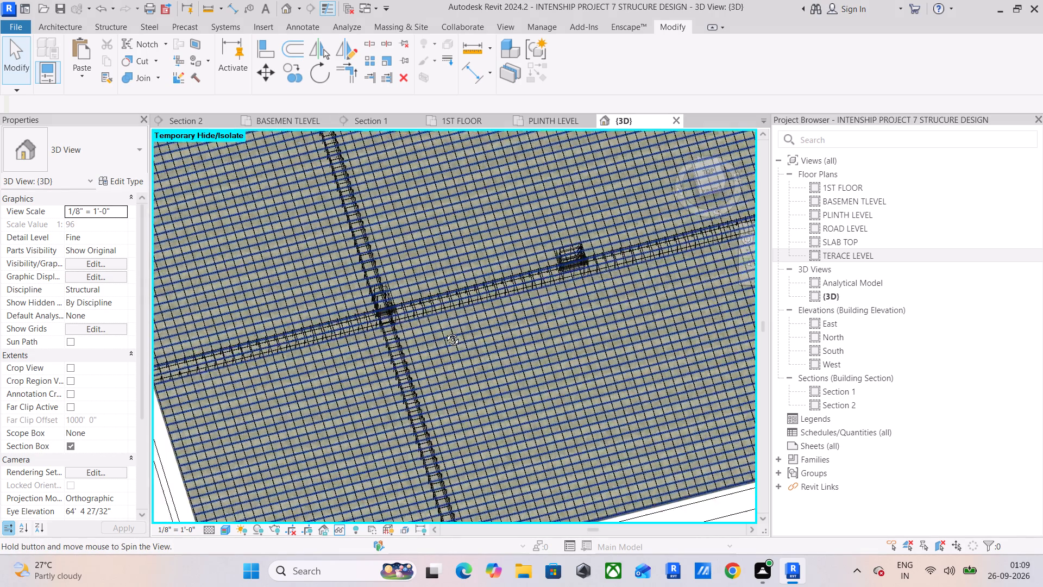
middle_click_drag(444, 332, 426, 269, "shift")
middle_click_drag(345, 335, 434, 321)
middle_click_drag(352, 339, 378, 307, "shift")
middle_click_drag(377, 314, 313, 403)
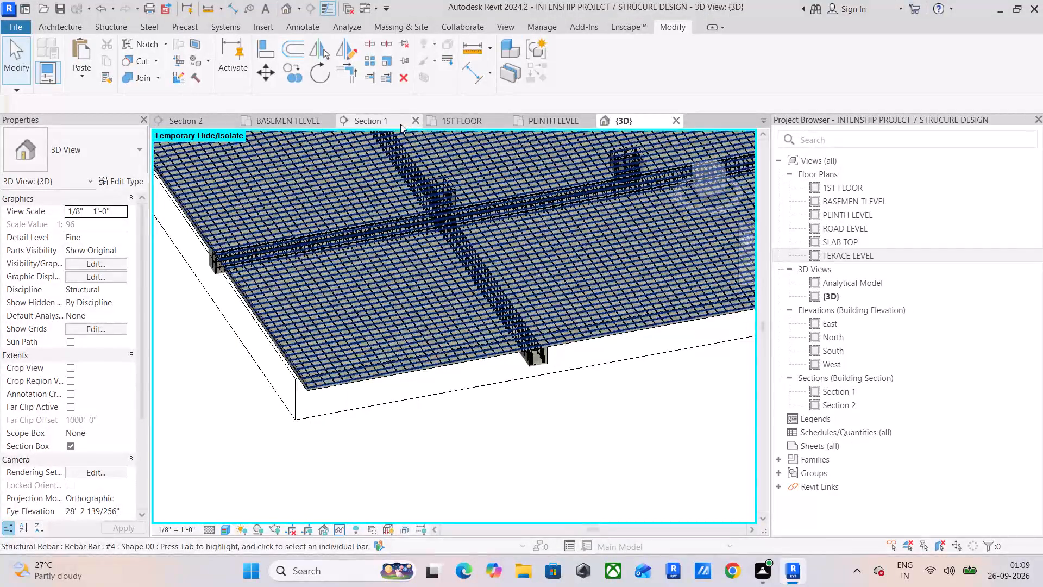
Return to Section 1 and inspect the cranked bar set along its full length.
left_click(400, 124)
scroll(473, 383, "up", 5)
scroll(382, 372, "up", 5)
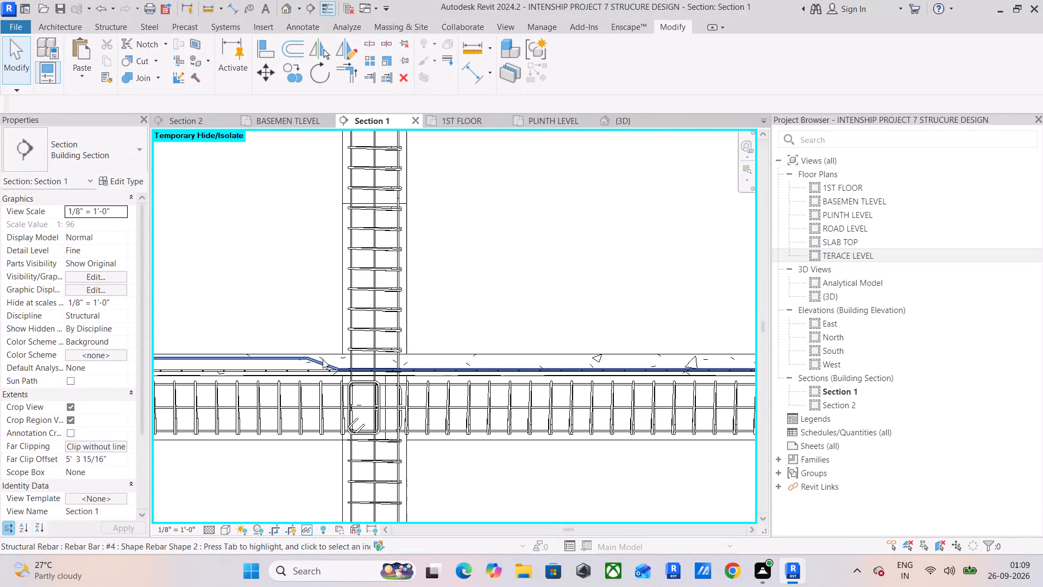
left_click(323, 359)
scroll(260, 388, "down", 6)
scroll(260, 387, "up", 1)
middle_click_drag(260, 387, 360, 395)
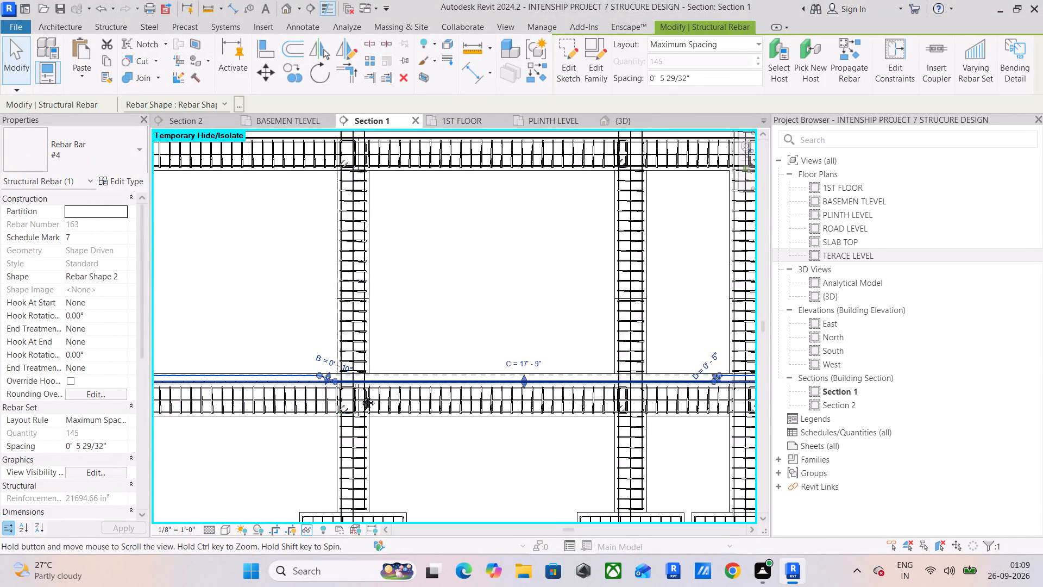
middle_click_drag(360, 395, 420, 401)
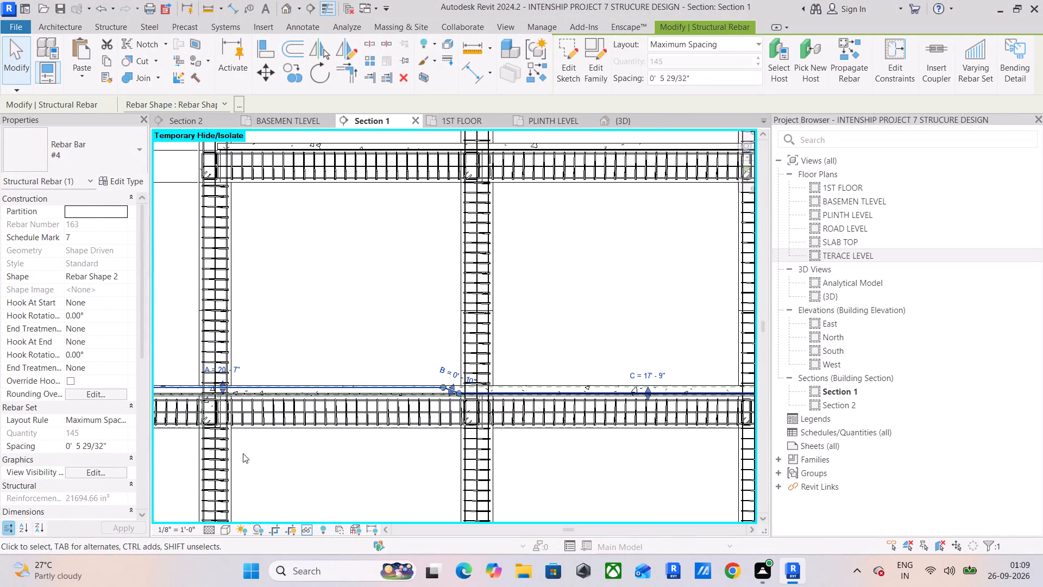
scroll(249, 438, "down", 7)
middle_click_drag(260, 429, 310, 424)
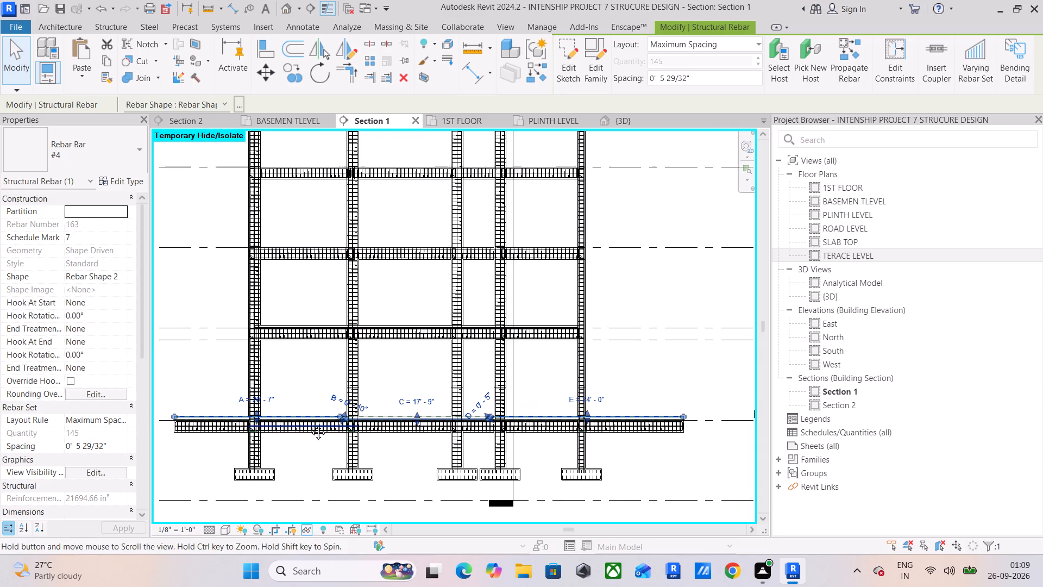
middle_click_drag(310, 424, 325, 422)
scroll(261, 401, "up", 5)
middle_click_drag(232, 409, 282, 340)
scroll(282, 338, "up", 1)
Select the basement slab's rebar sets in Section 1, filtering out Floors, and show them unobscured in the {3D} view.
left_click_drag(202, 329, 667, 354)
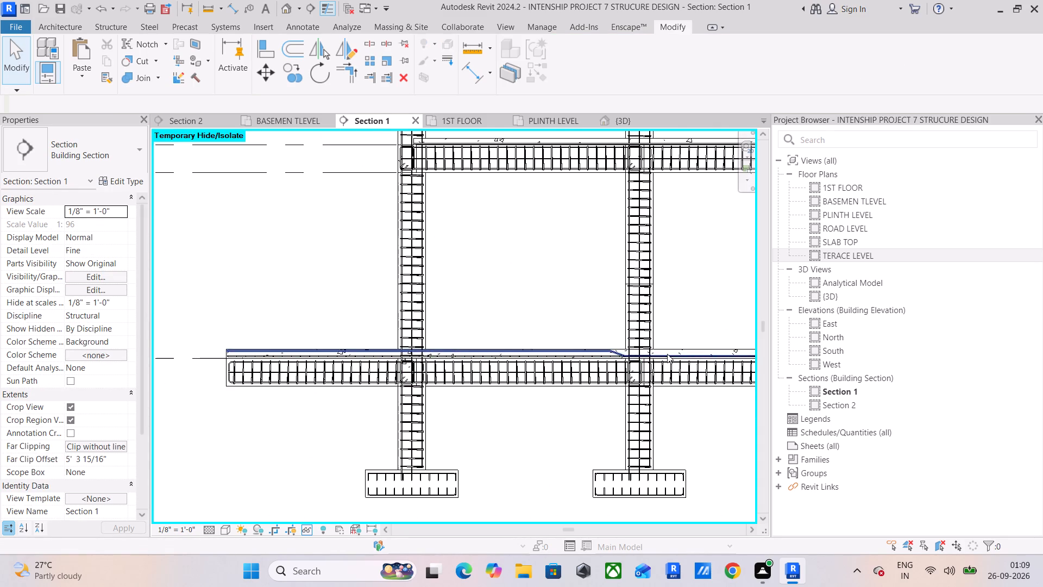
scroll(667, 354, "down", 5)
middle_click_drag(639, 367, 317, 316)
scroll(317, 316, "down", 2)
middle_click_drag(385, 354, 421, 366)
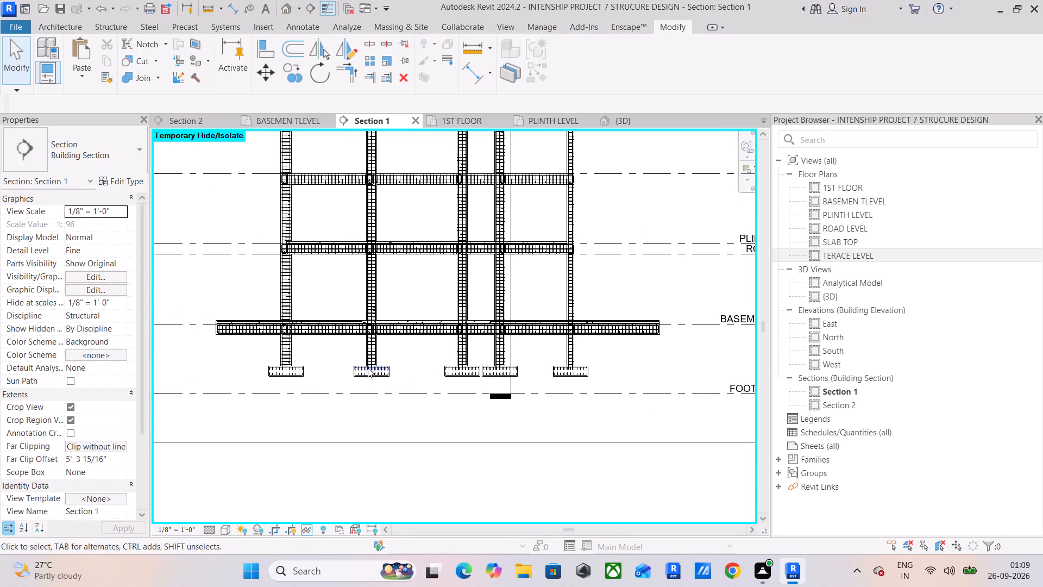
left_click_drag(192, 291, 628, 319)
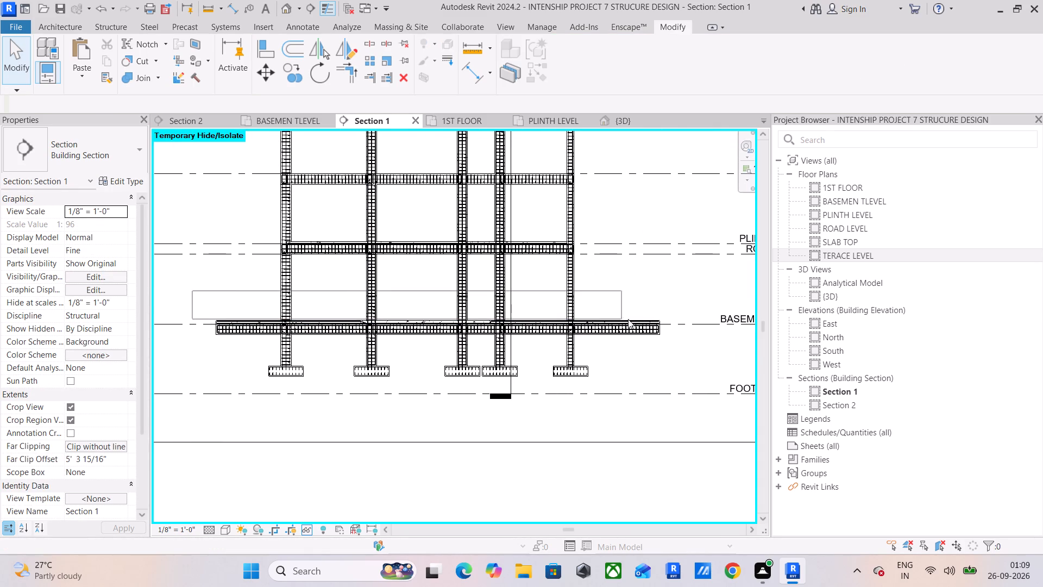
left_click_drag(628, 319, 683, 324)
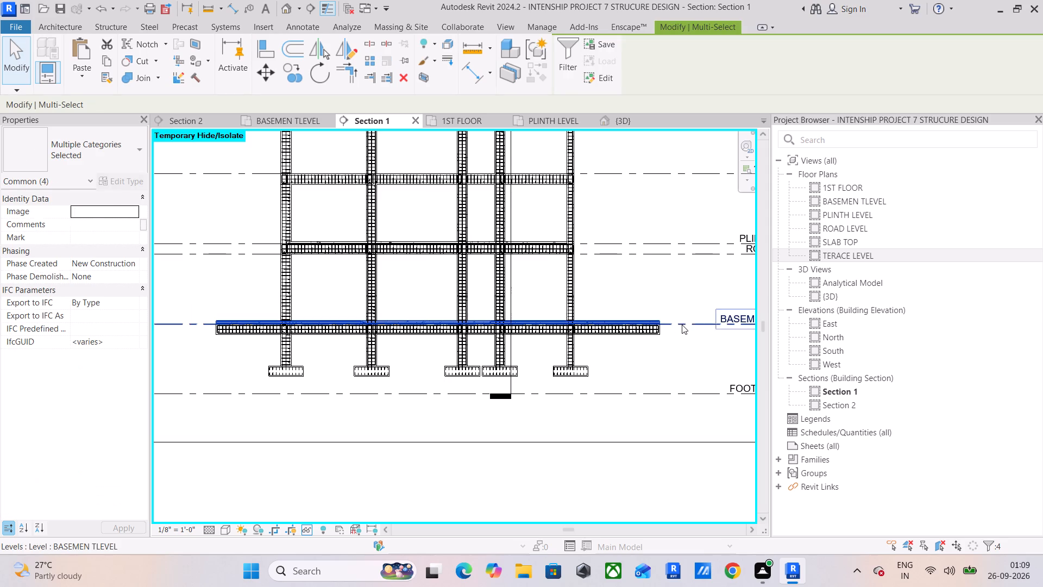
left_click(573, 74)
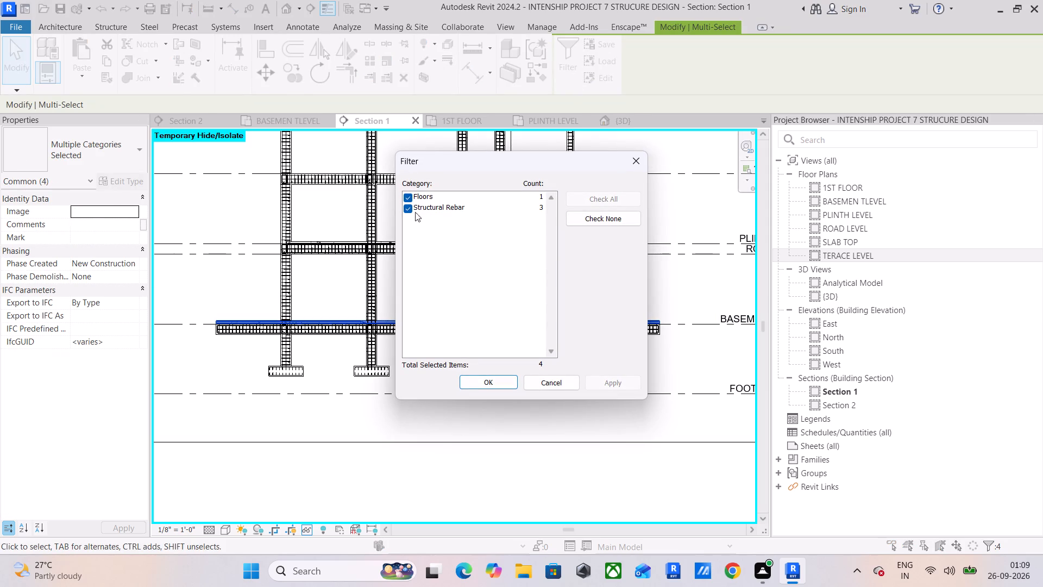
left_click(409, 197)
left_click(496, 381)
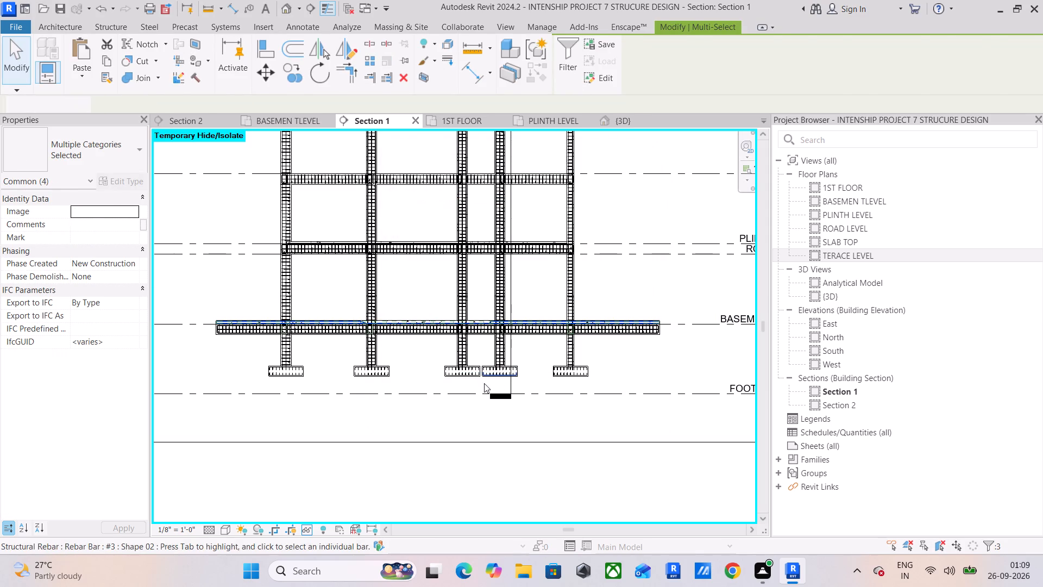
scroll(259, 292, "up", 10)
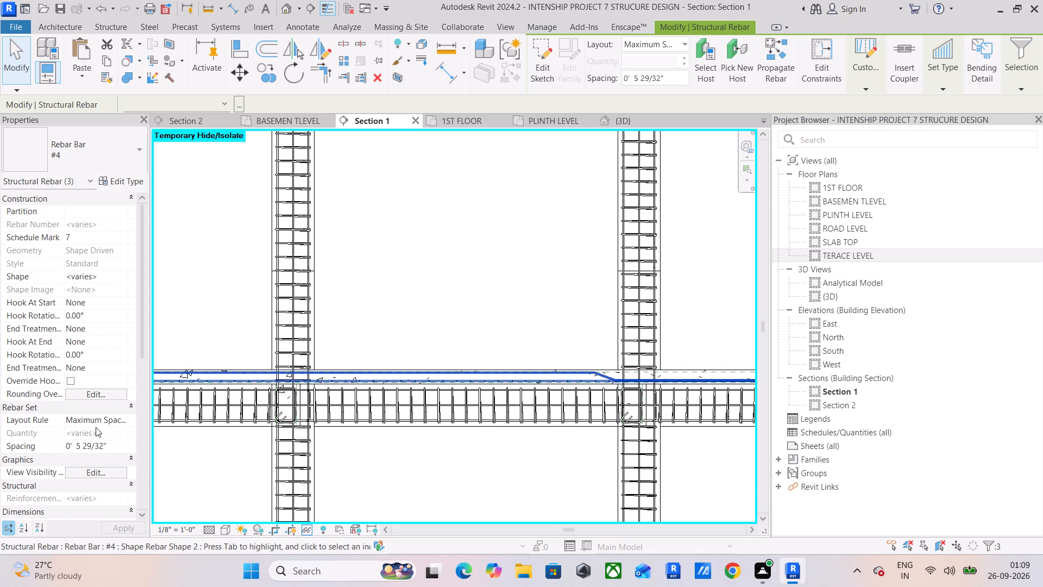
left_click(94, 472)
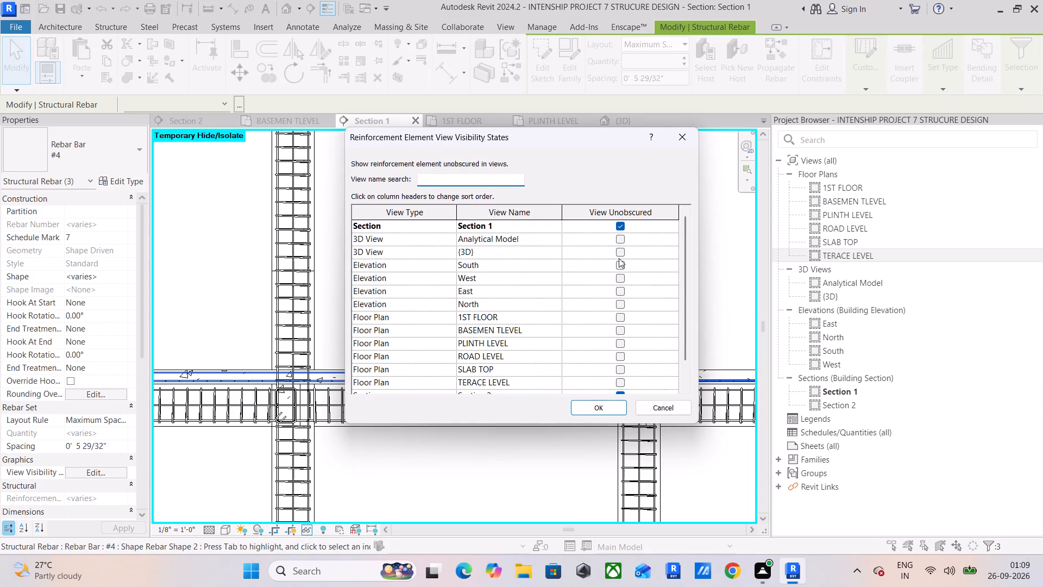
left_click(620, 255)
left_click(604, 409)
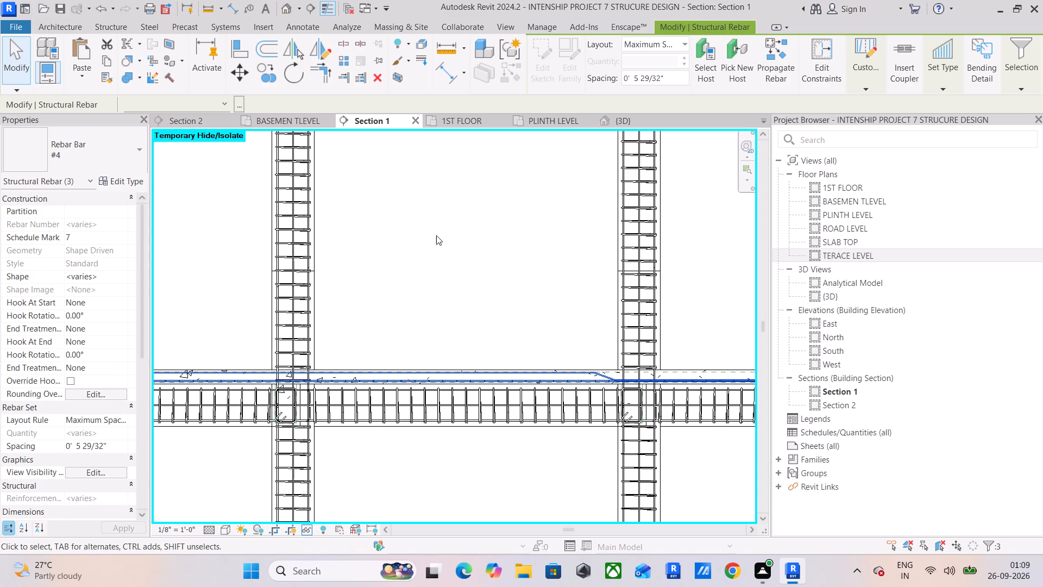
left_click(436, 235)
Inspect the basement slab's crossing and cranked bars in the {3D} view.
left_click(626, 126)
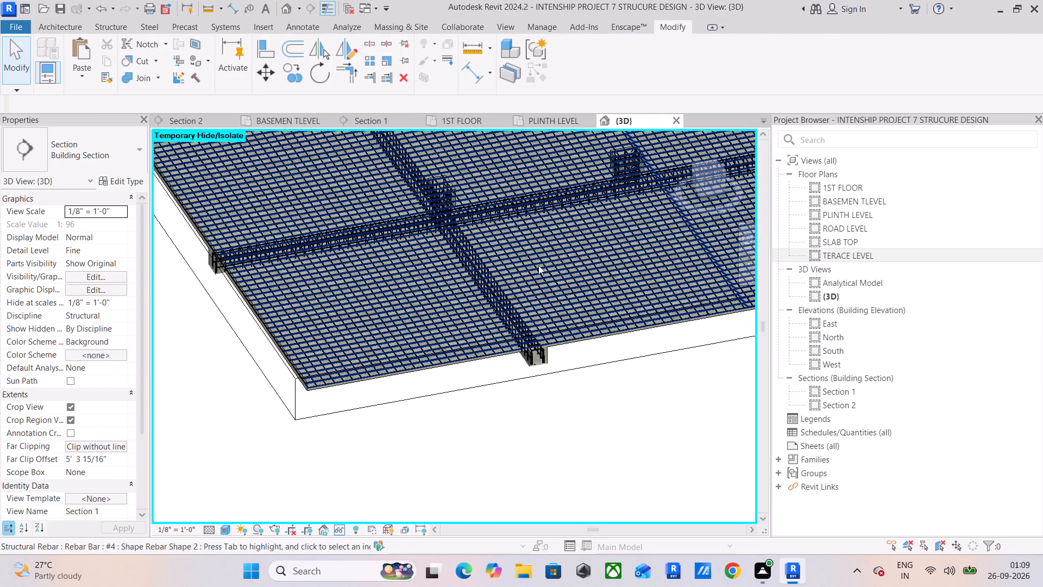
middle_click_drag(423, 331, 417, 301, "shift")
scroll(423, 331, "up", 1, "shift")
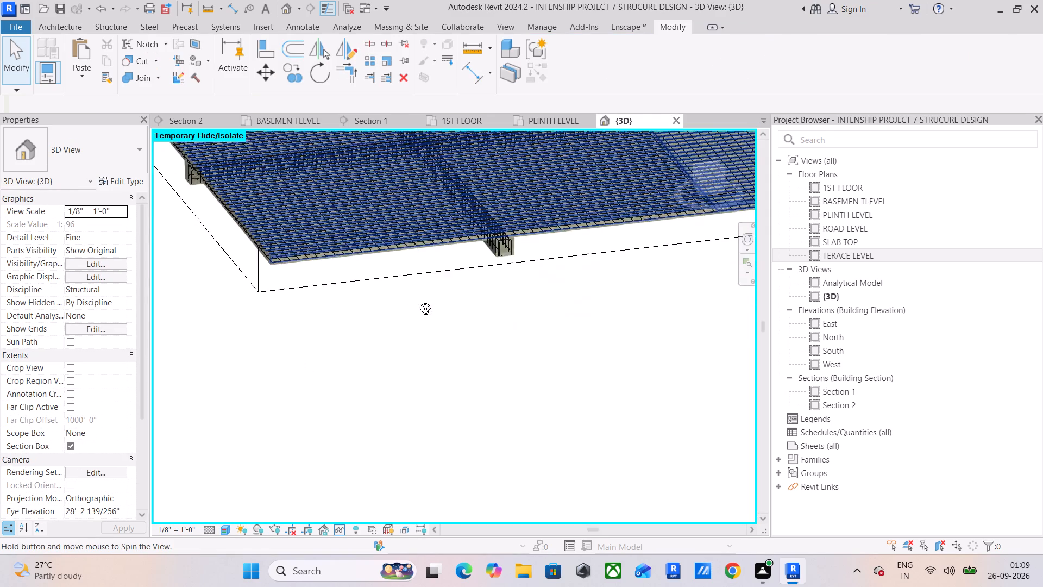
middle_click_drag(417, 301, 405, 293, "shift")
middle_click_drag(405, 293, 402, 478)
scroll(399, 319, "up", 8)
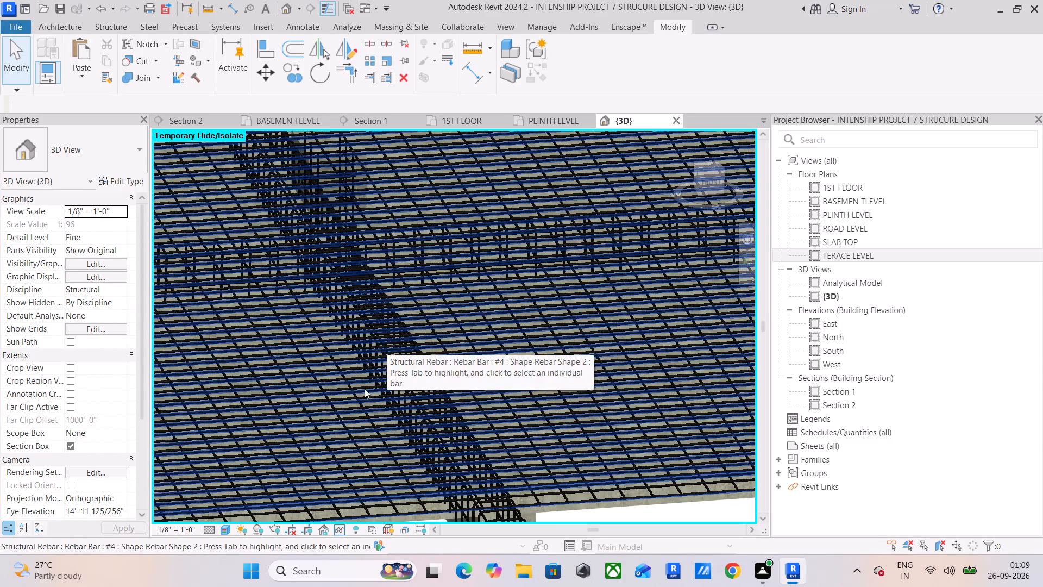
scroll(426, 367, "down", 4)
middle_click_drag(604, 378, 229, 402)
scroll(412, 403, "down", 3)
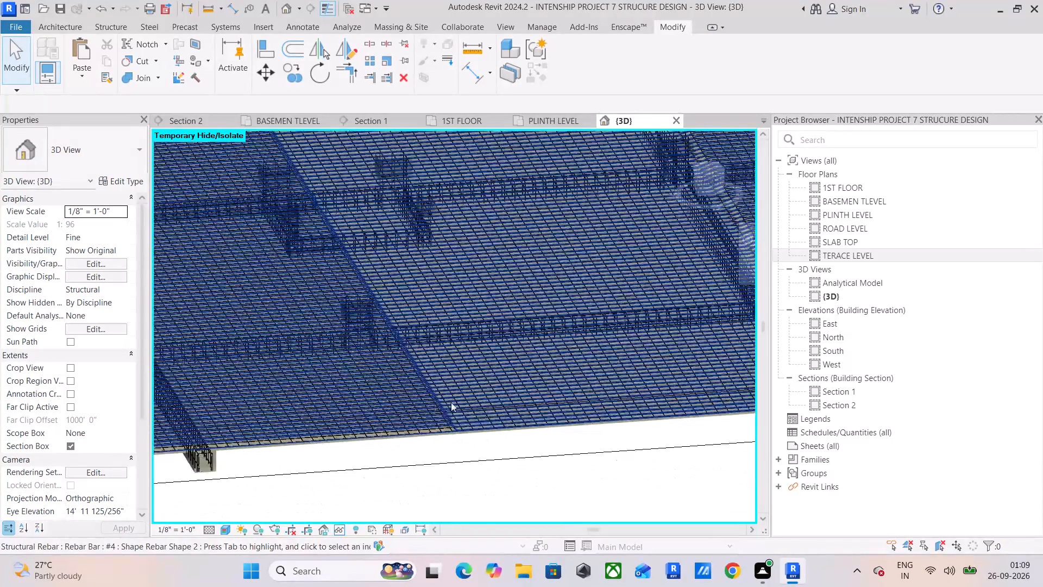
Examine the basement slab's reinforcement mesh in the {3D} view, from the slab edge out to the whole slab.
middle_click_drag(454, 402, 386, 409)
middle_click_drag(433, 416, 408, 356, "shift")
middle_click_drag(405, 355, 473, 495)
middle_click_drag(402, 353, 435, 384, "shift")
scroll(435, 384, "down", 9)
middle_click_drag(436, 392, 464, 436, "shift")
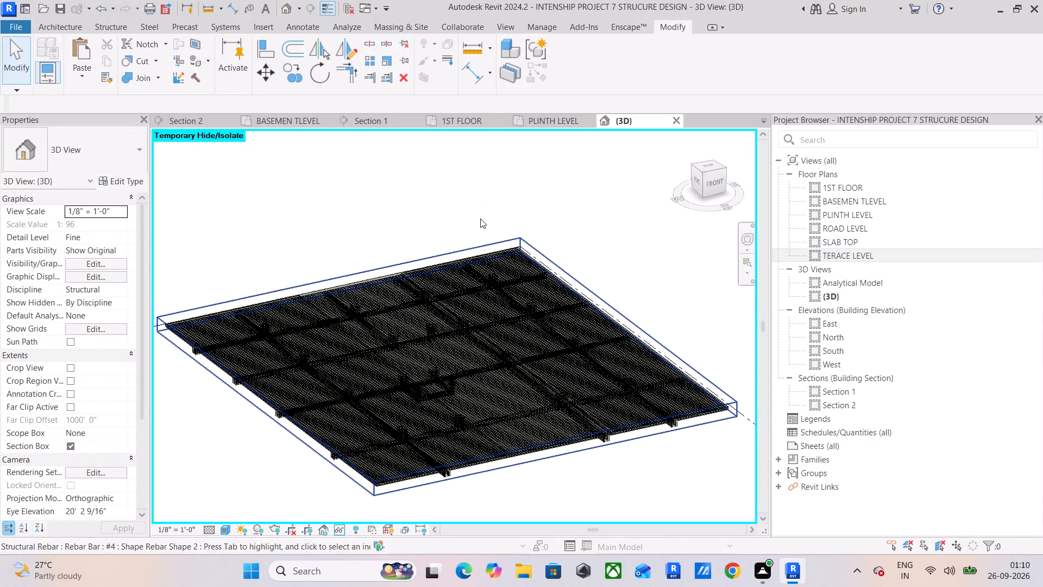
scroll(480, 218, "down", 5)
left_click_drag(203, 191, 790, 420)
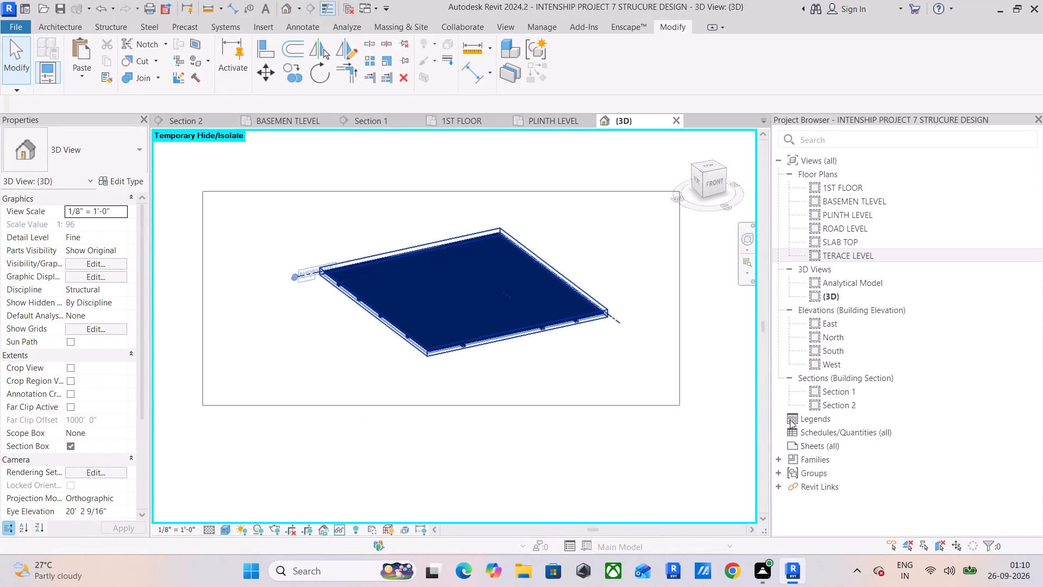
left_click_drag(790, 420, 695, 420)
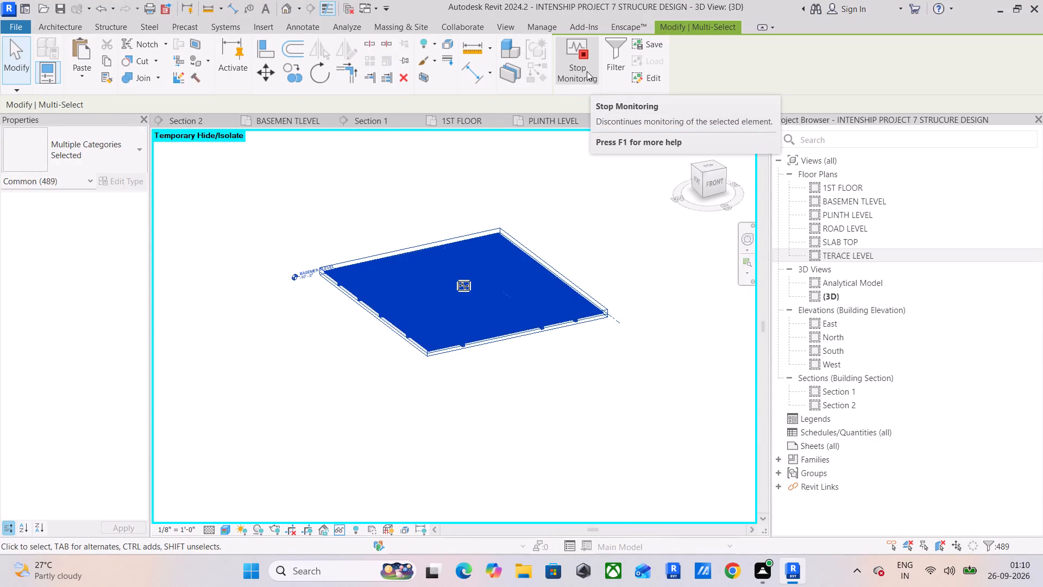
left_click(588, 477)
Examine the slab mesh together with the beam and column reinforcement from low angles around the slab.
middle_click_drag(559, 379, 532, 327, "shift")
scroll(454, 304, "up", 8)
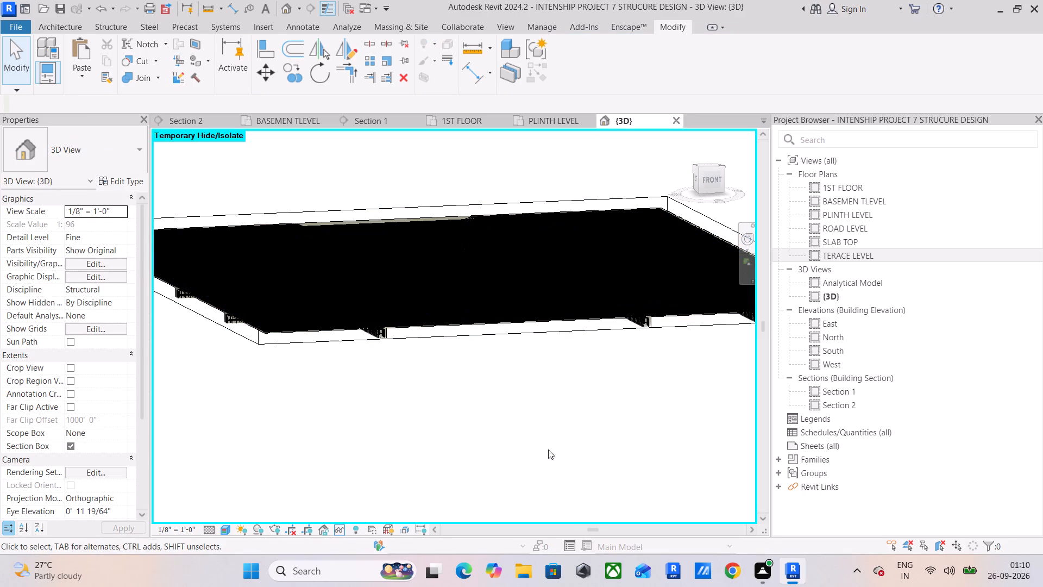
middle_click_drag(502, 360, 519, 372, "shift")
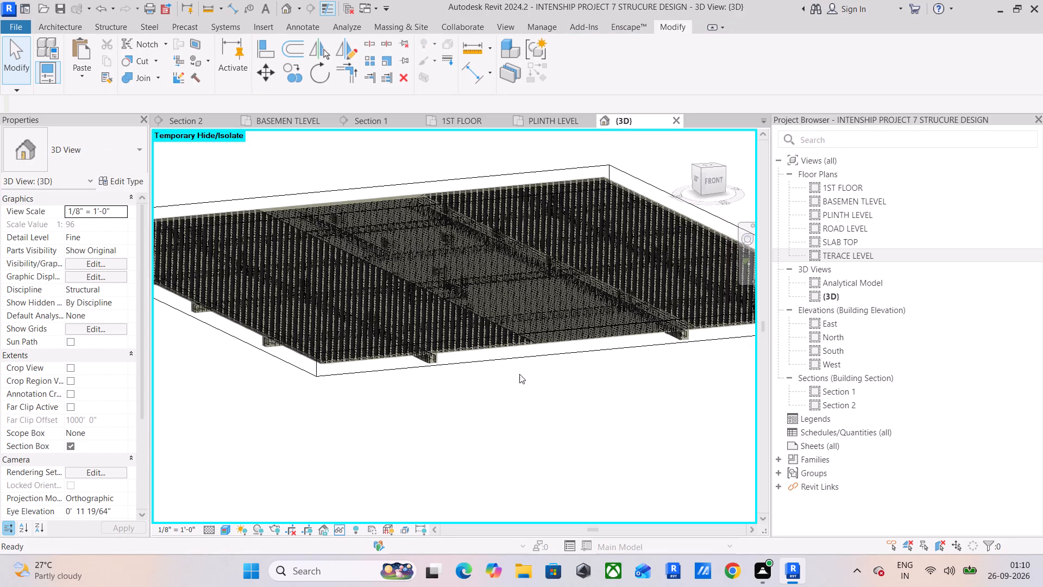
middle_click_drag(530, 391, 526, 403, "shift")
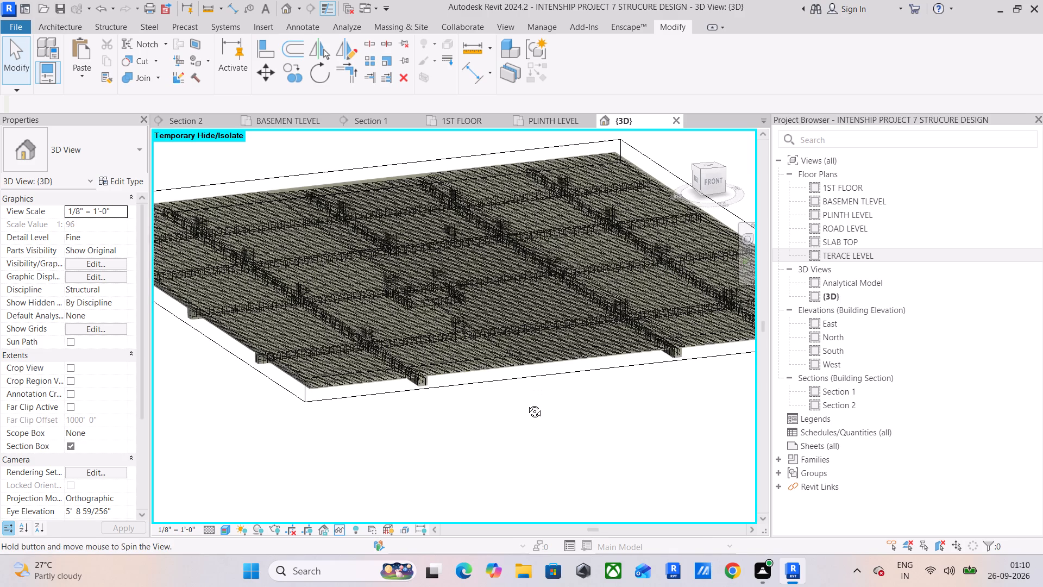
middle_click_drag(526, 403, 510, 387, "shift")
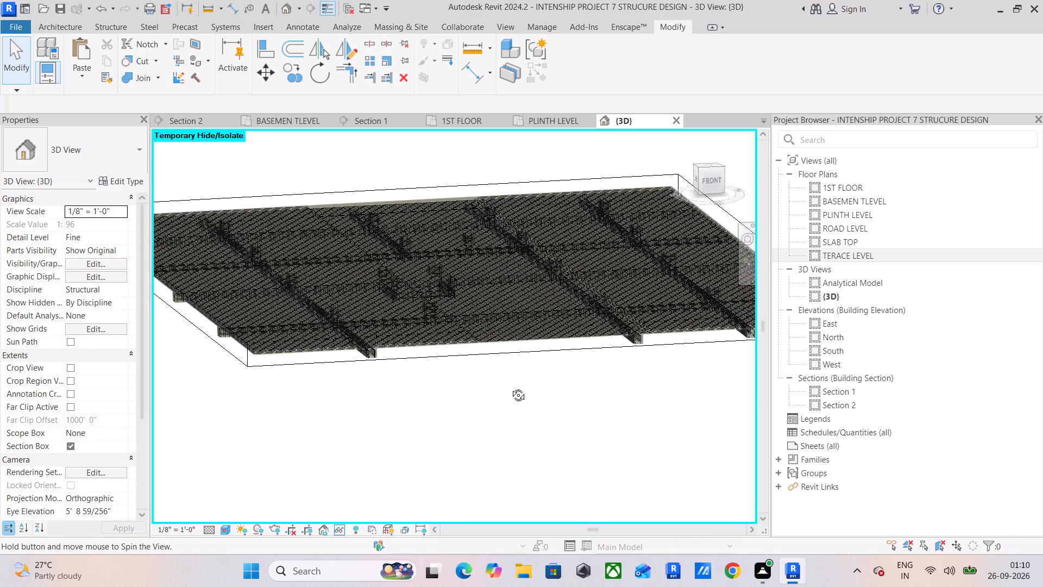
middle_click_drag(510, 387, 397, 311, "shift")
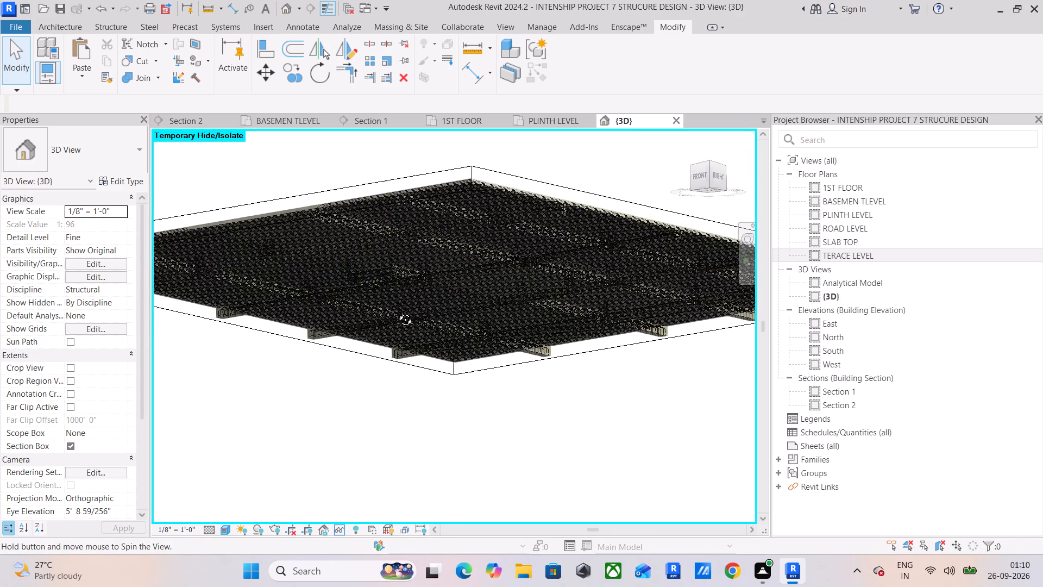
middle_click_drag(397, 311, 405, 311, "shift")
middle_click_drag(442, 337, 505, 380, "shift")
left_click(354, 385)
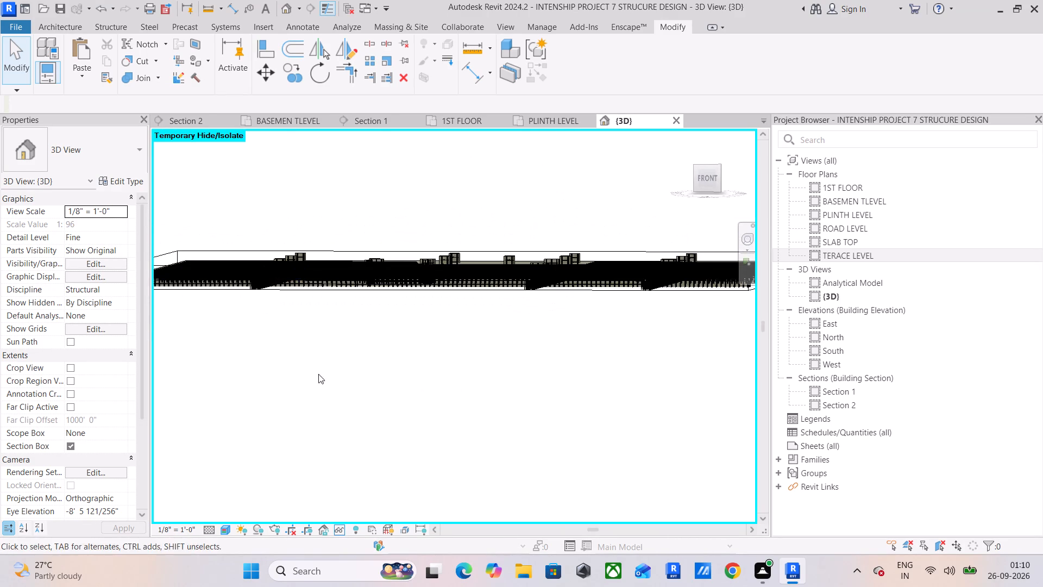
Inspect the slab's bar layers and the beam and column reinforcement in the Left orientation of the {3D} view.
middle_click_drag(318, 374, 518, 406, "shift")
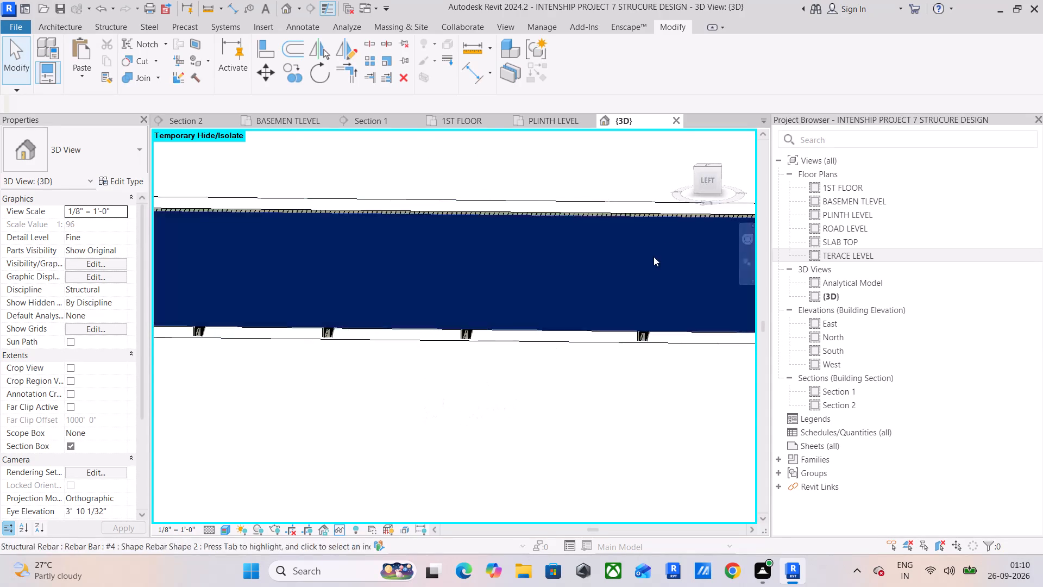
left_click(702, 178)
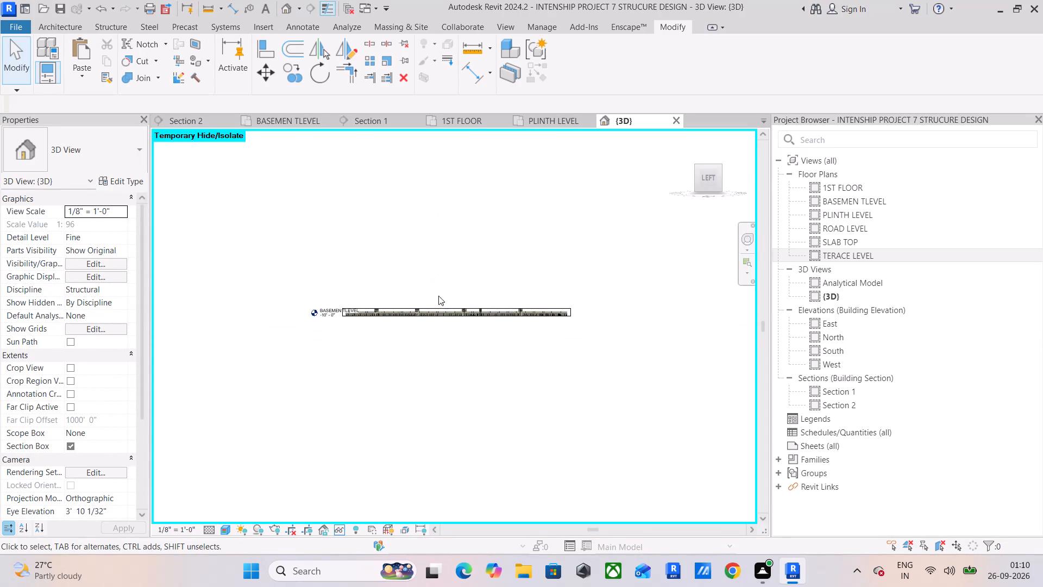
scroll(444, 306, "up", 9)
scroll(444, 352, "up", 5)
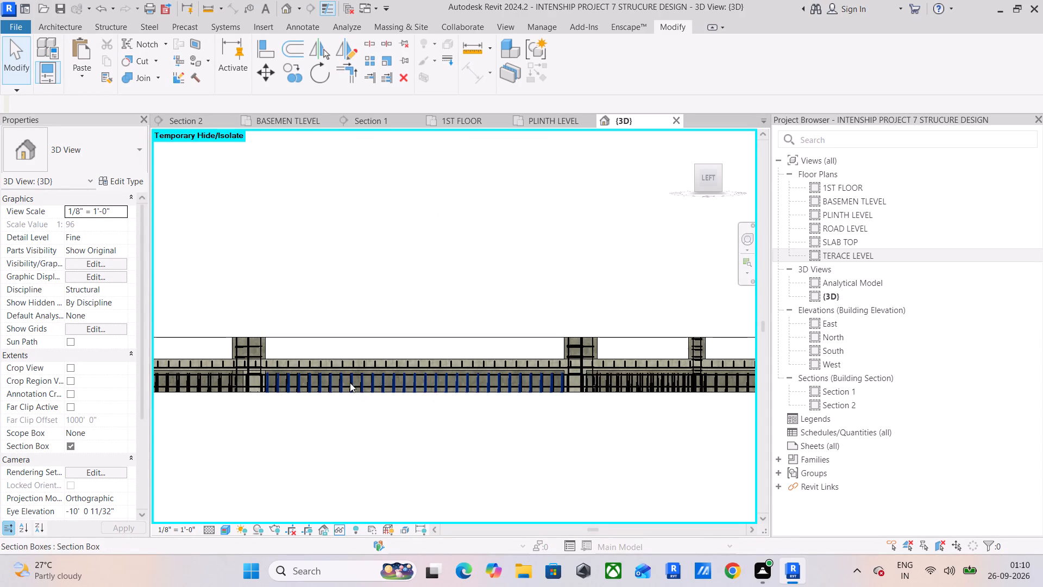
scroll(371, 354, "up", 5)
scroll(630, 404, "down", 13)
scroll(494, 385, "up", 5)
scroll(354, 404, "up", 11)
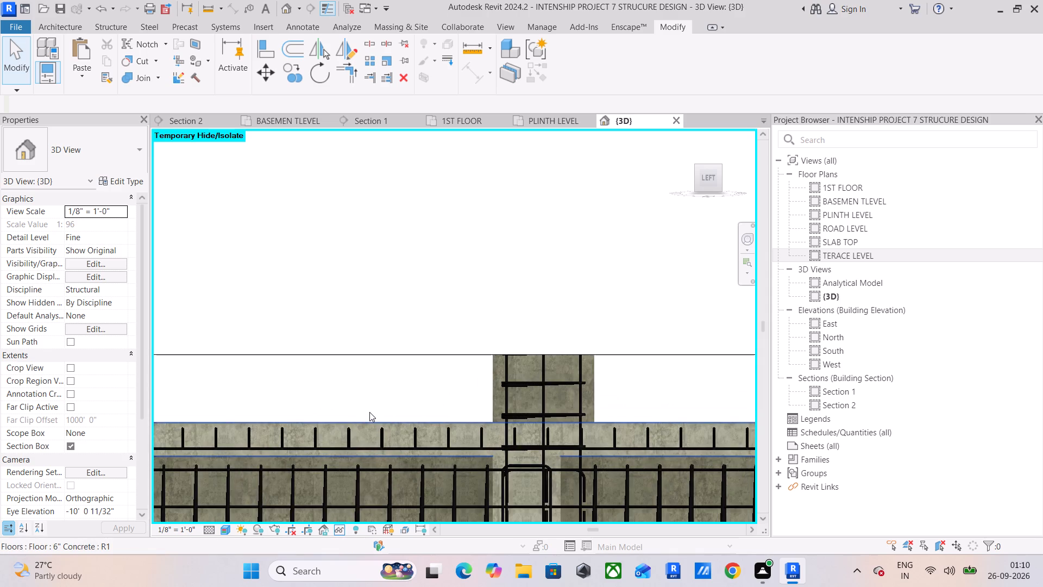
scroll(369, 412, "down", 15)
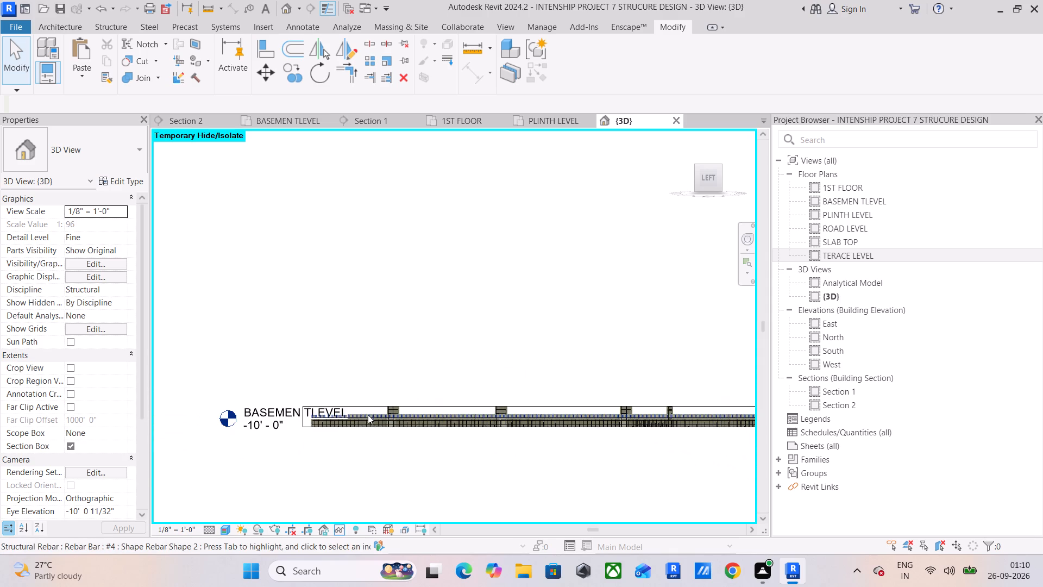
Inspect the cranked slab bars near the columns in the Back orientation, and review the whole slab at an angle.
middle_click_drag(331, 414, 503, 433, "shift")
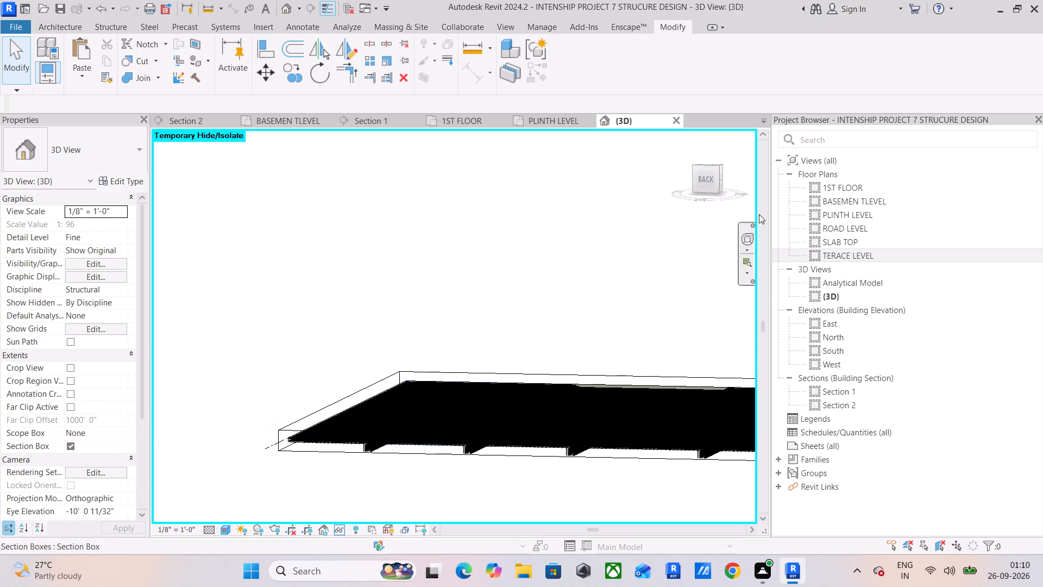
left_click(707, 181)
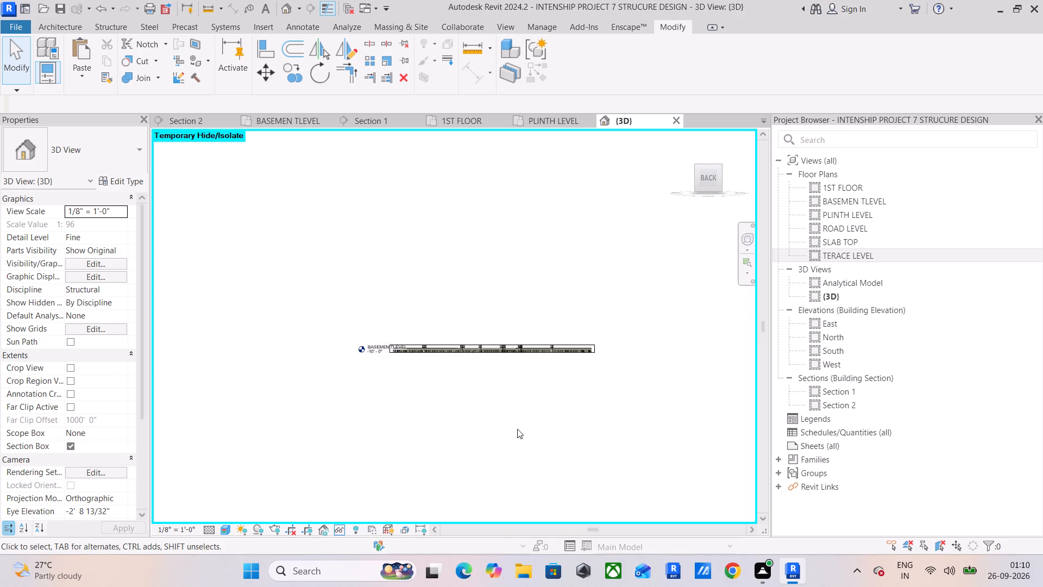
scroll(442, 328, "up", 15)
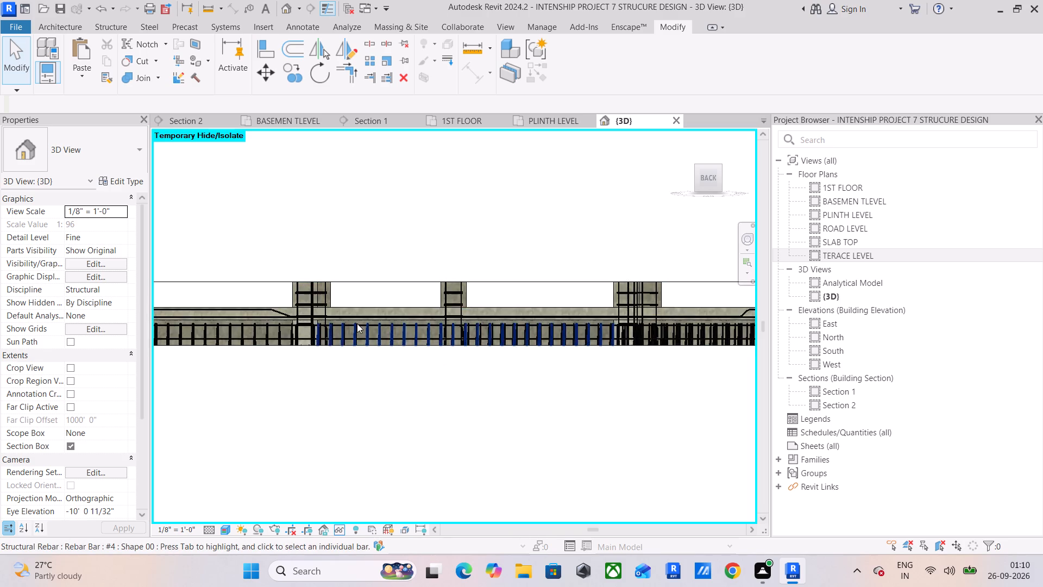
scroll(357, 323, "down", 8)
scroll(439, 313, "up", 10)
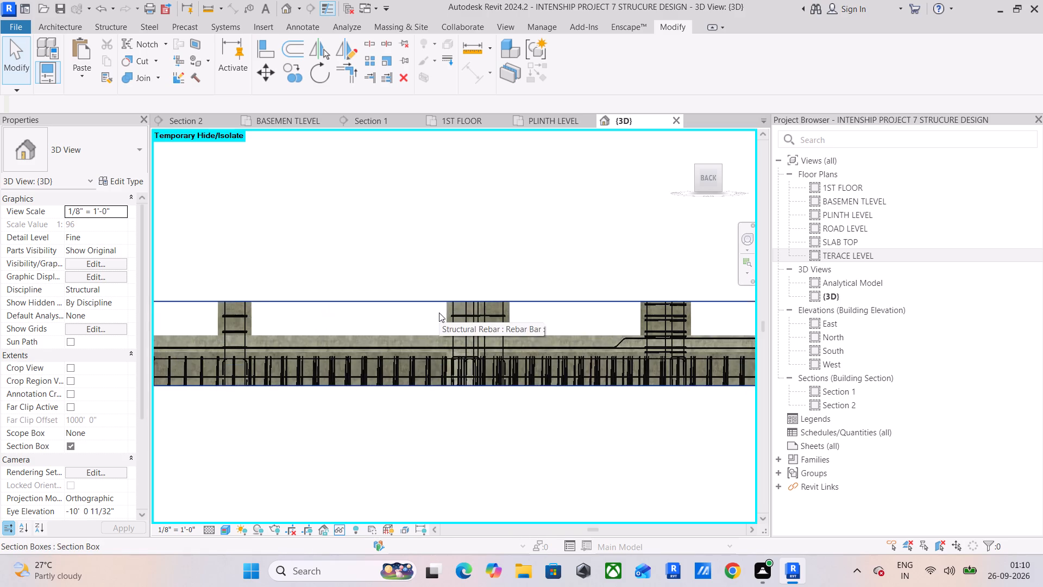
scroll(423, 304, "down", 10)
middle_click_drag(361, 253, 400, 329, "shift")
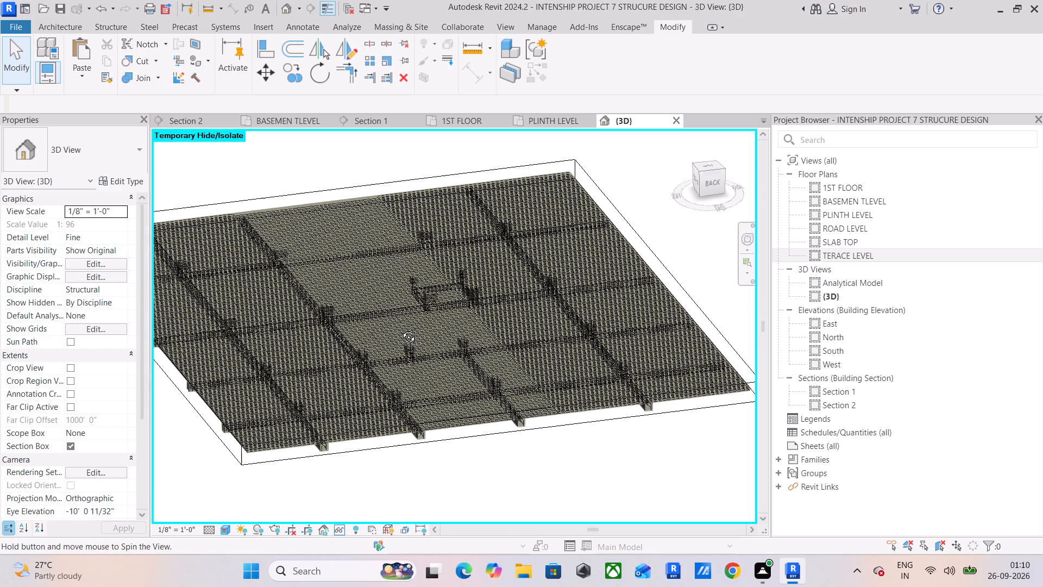
middle_click_drag(400, 329, 402, 329, "shift")
scroll(405, 329, "down", 4)
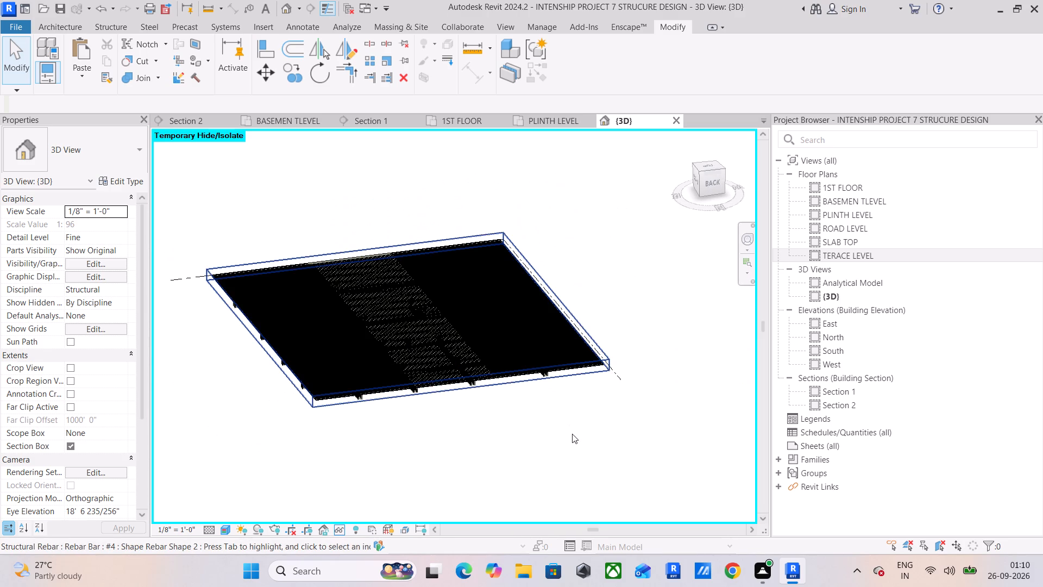
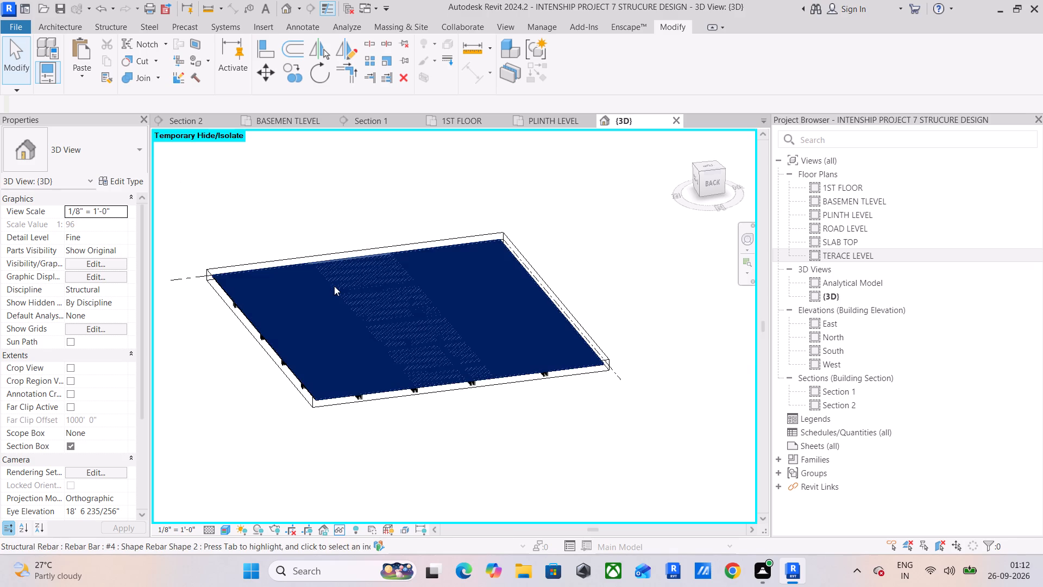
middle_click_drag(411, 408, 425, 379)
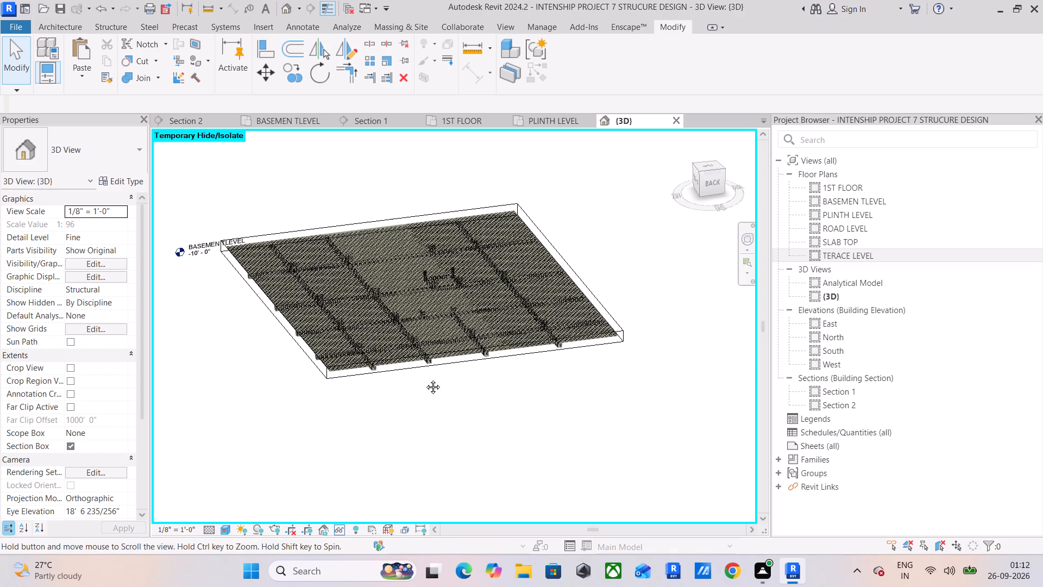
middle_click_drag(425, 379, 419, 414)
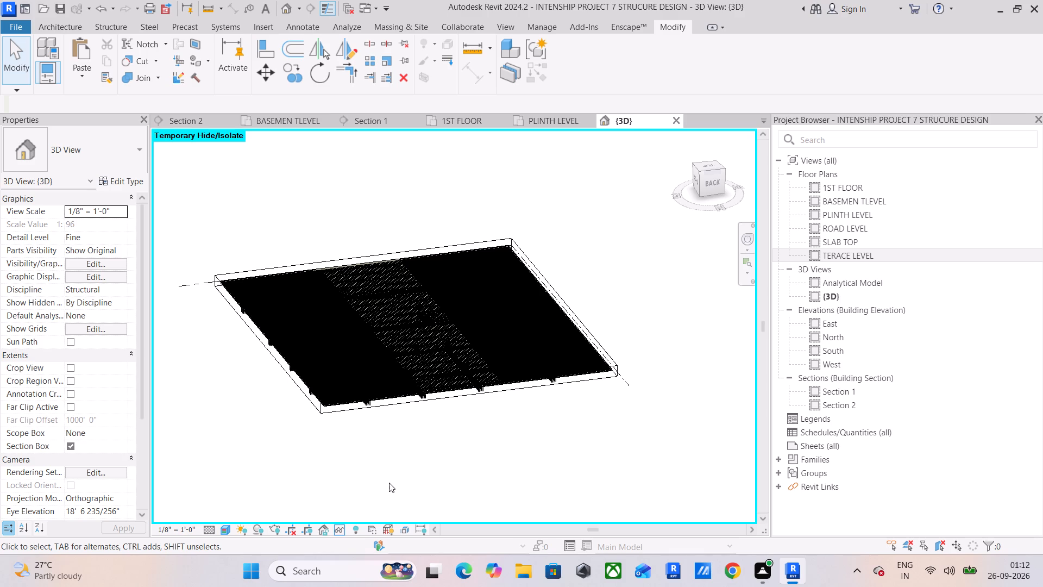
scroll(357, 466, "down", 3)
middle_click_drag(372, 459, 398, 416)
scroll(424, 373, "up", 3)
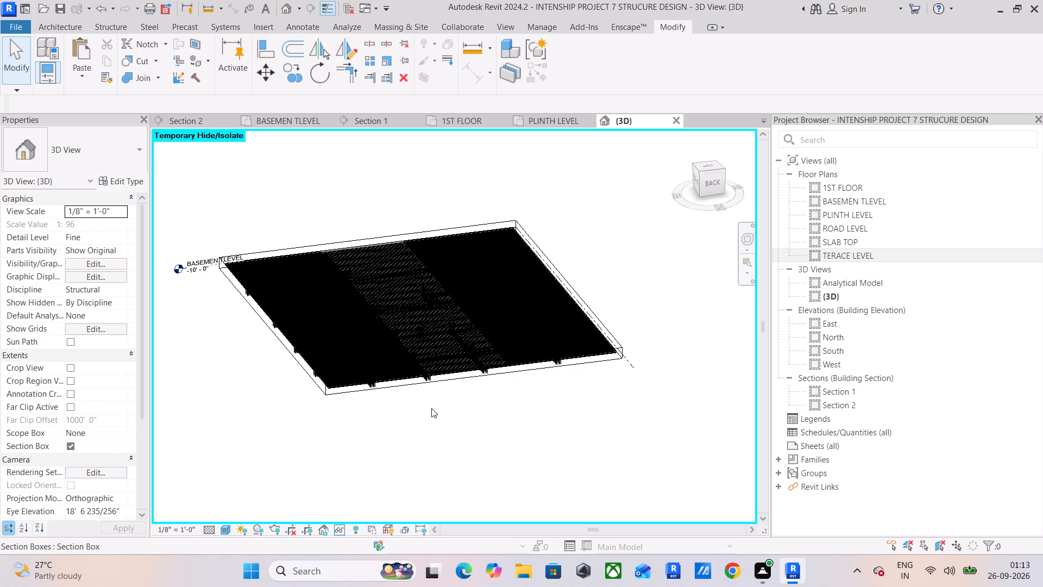
Examine the cranked slab bars up close where they cross the beam cage beside a column in the {3D} view.
scroll(393, 384, "down", 3)
middle_click_drag(393, 384, 423, 383)
scroll(373, 346, "up", 11)
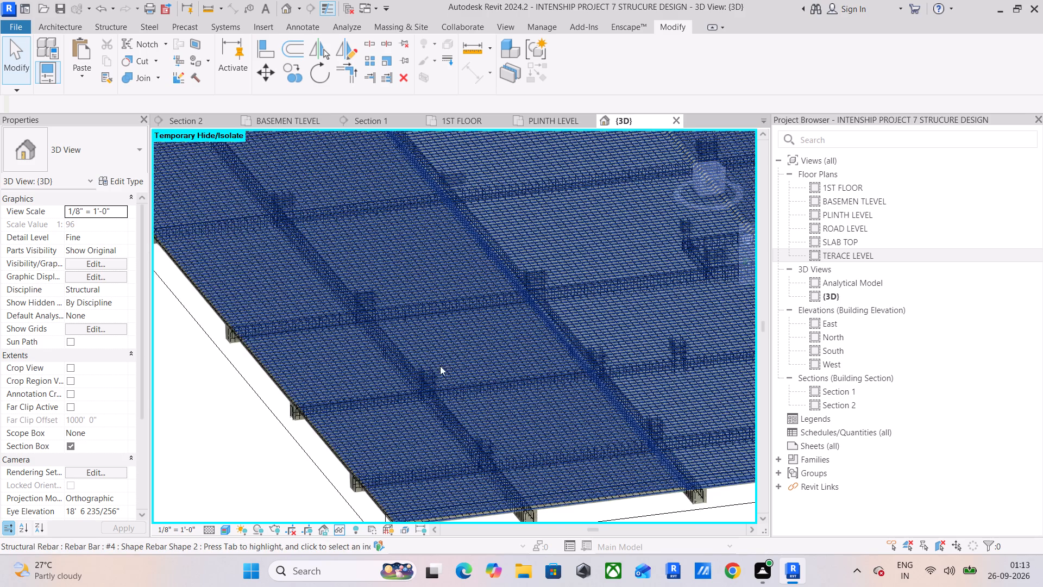
middle_click_drag(440, 366, 334, 365)
scroll(375, 357, "up", 11)
middle_click_drag(471, 389, 269, 360)
scroll(439, 326, "up", 4)
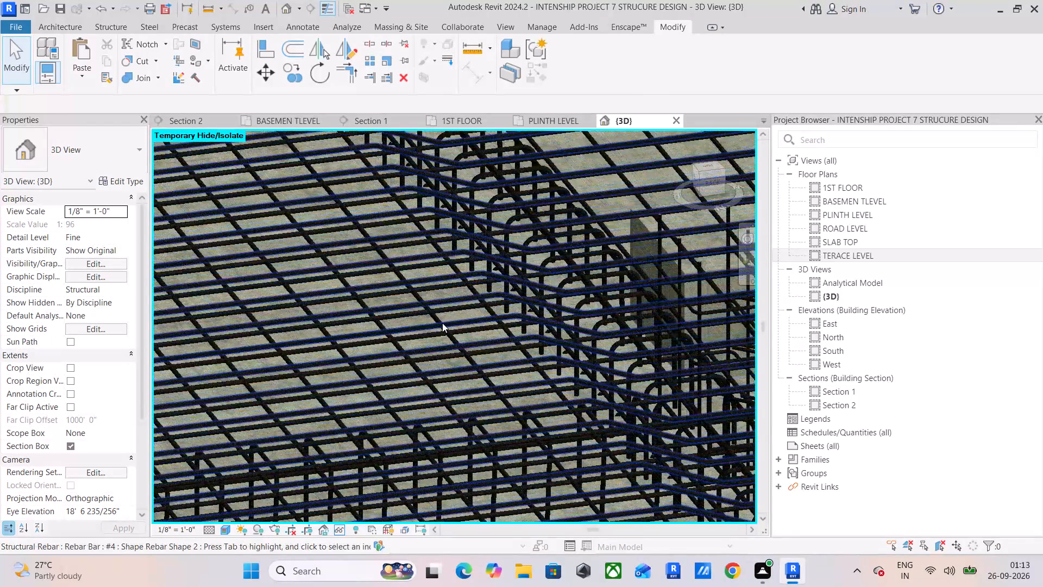
scroll(552, 301, "up", 5)
middle_click_drag(553, 301, 374, 316)
scroll(355, 281, "up", 4)
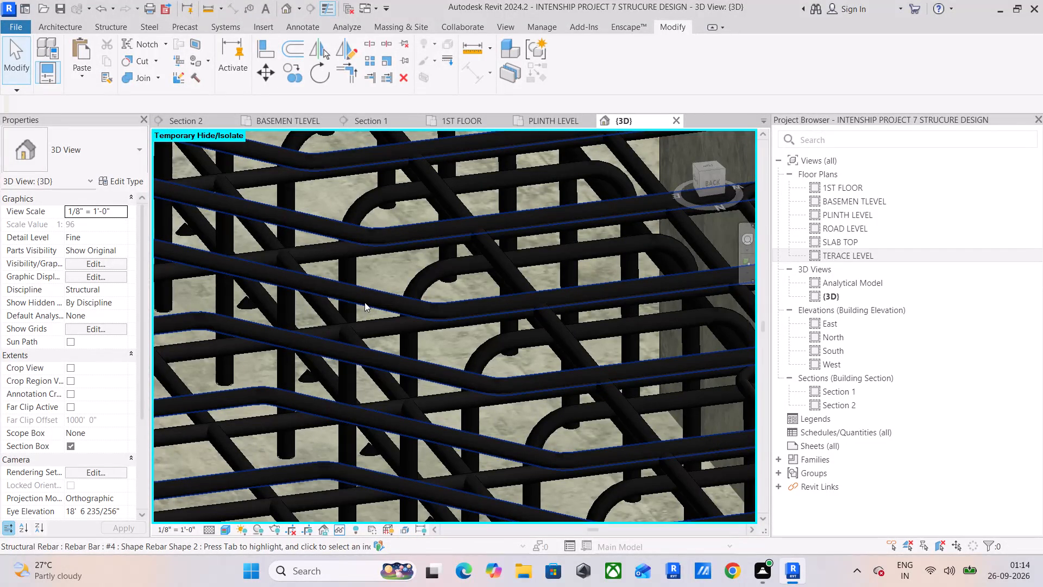
scroll(351, 296, "down", 8)
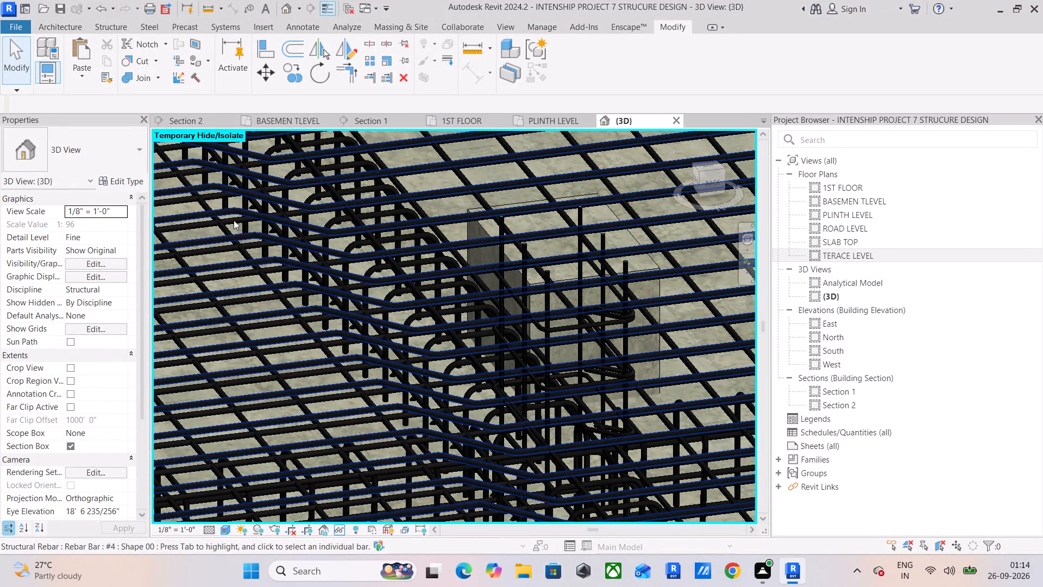
Select the slab's straight crosswise, straight lengthwise and cranked #4 bar sets in turn near the column to inspect each layer.
left_click(234, 215)
left_click(221, 228)
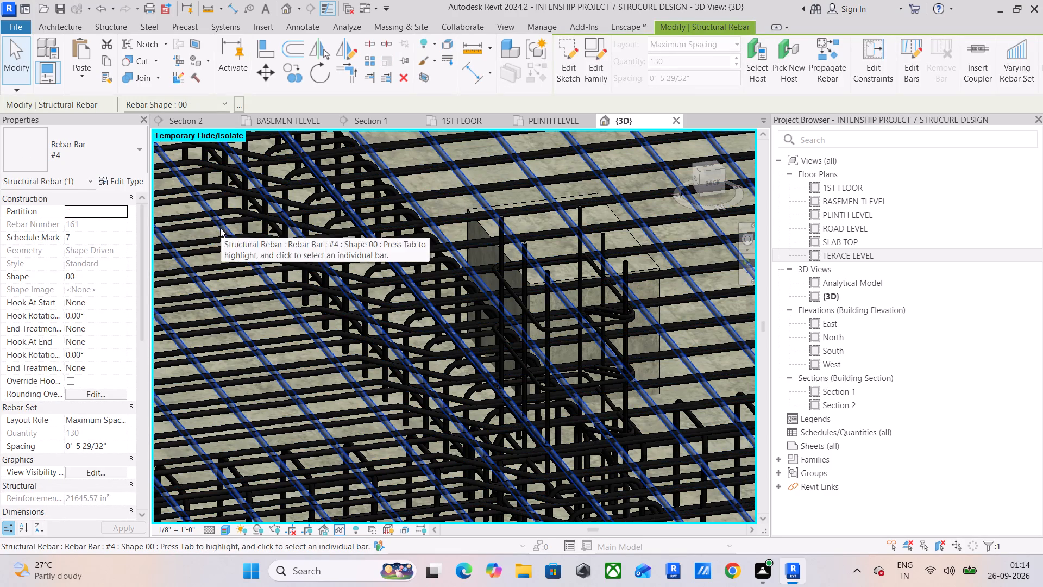
left_click(197, 227)
scroll(197, 227, "down", 4)
middle_click_drag(210, 226, 354, 245)
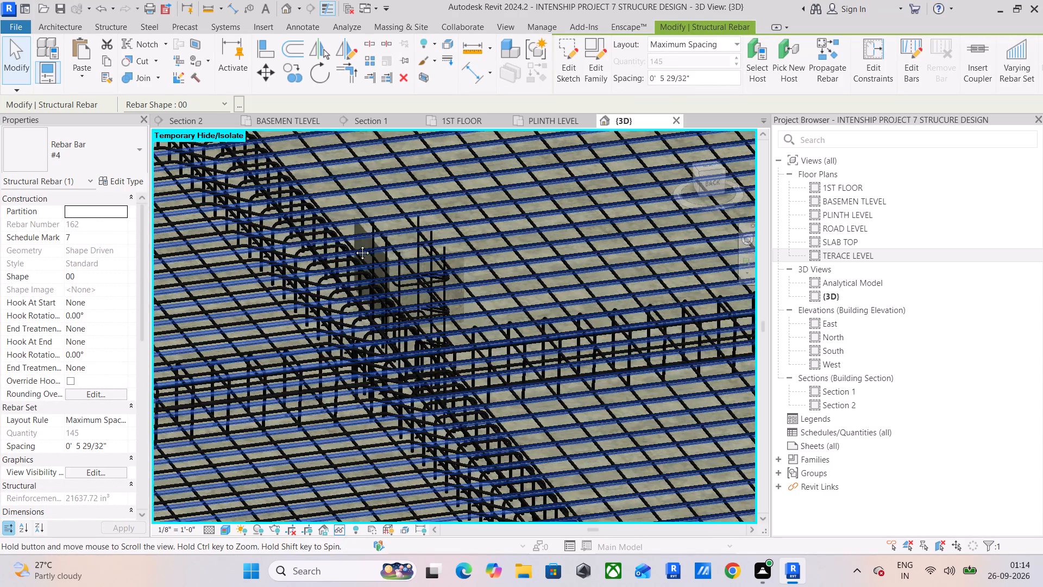
middle_click_drag(354, 245, 388, 246)
scroll(398, 243, "down", 4)
middle_click_drag(407, 246, 254, 289)
scroll(307, 305, "up", 6)
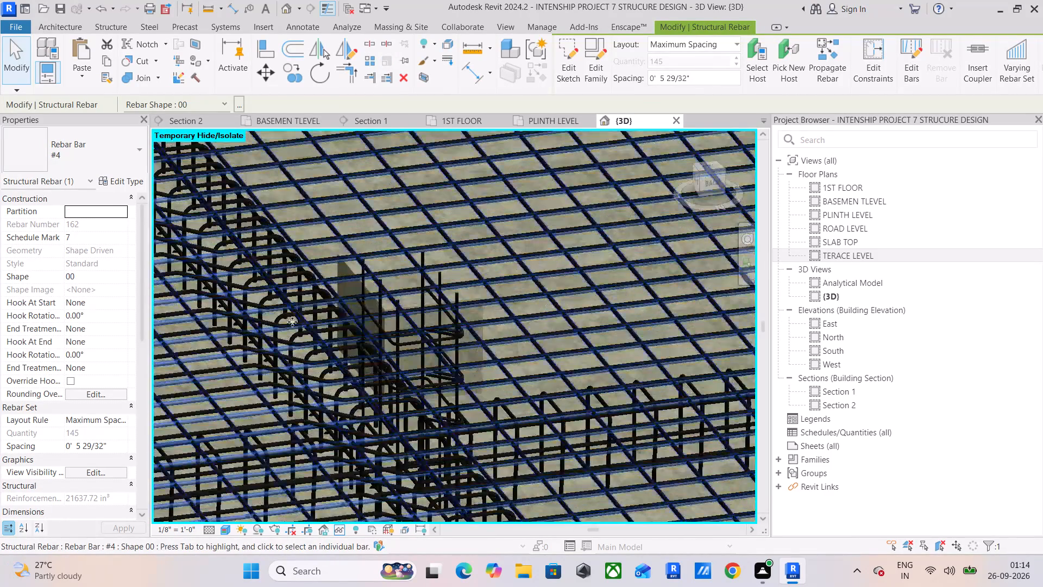
scroll(278, 334, "up", 5)
left_click(257, 314)
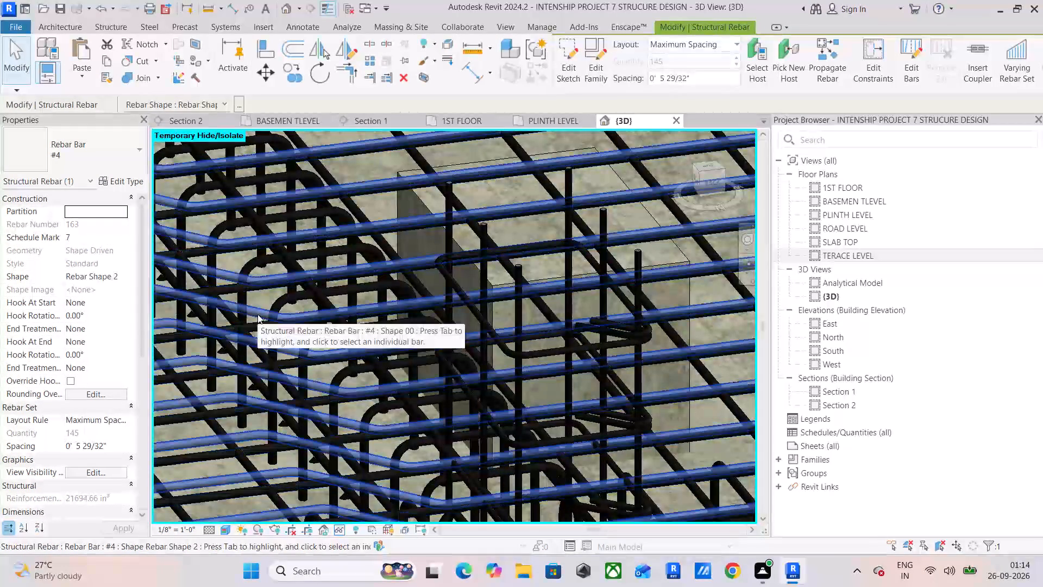
Compare the slab's crosswise, cranked and straight lengthwise bar sets beside the column by selecting each one again.
scroll(394, 299, "down", 8)
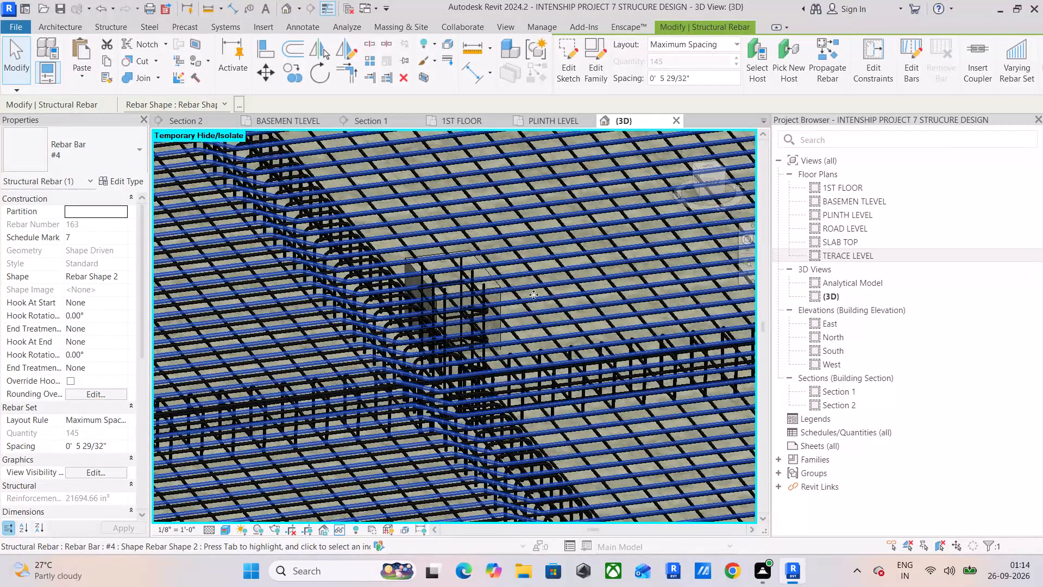
scroll(544, 293, "up", 8)
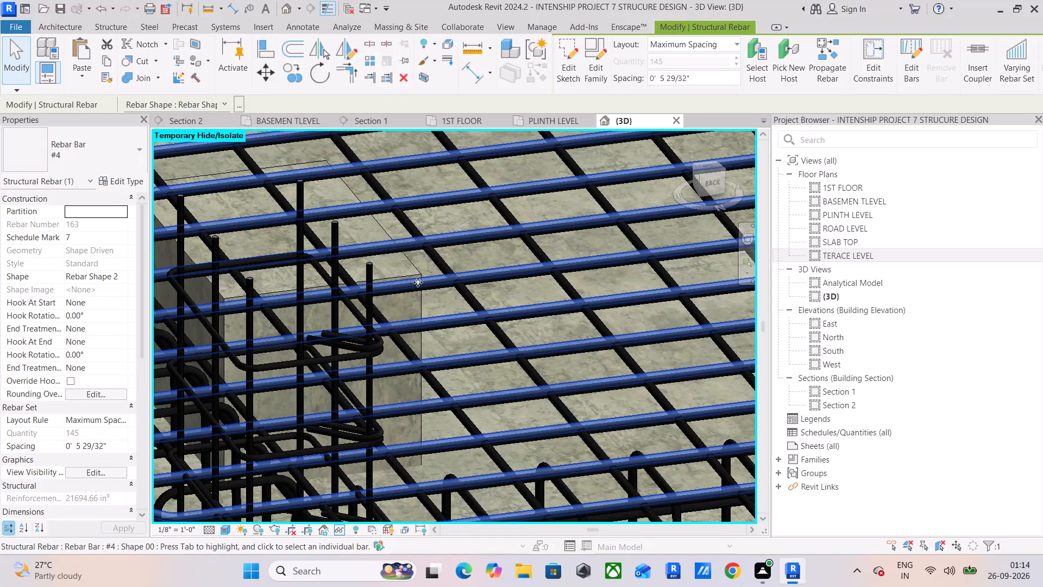
scroll(431, 282, "down", 4)
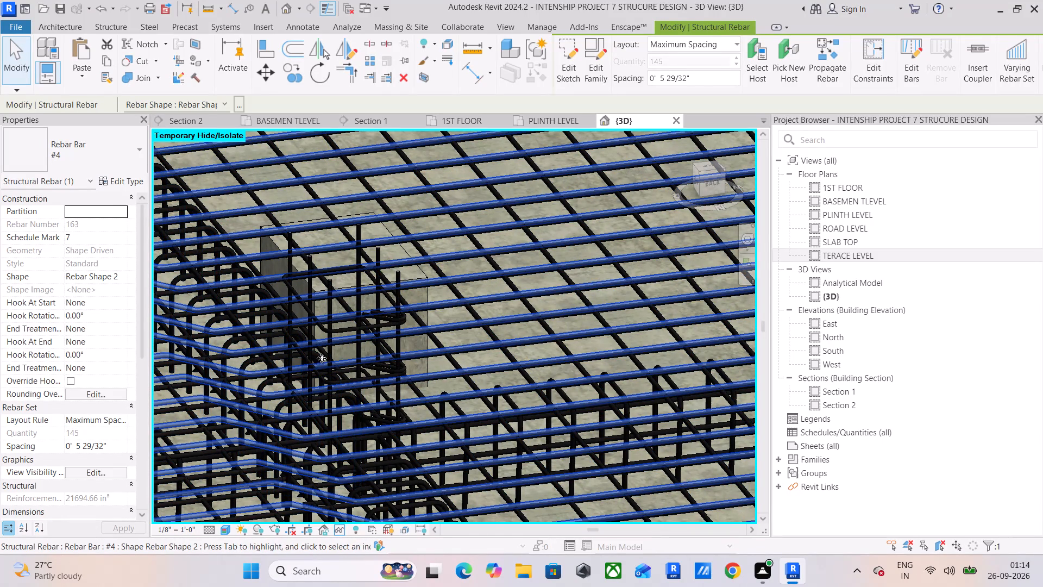
scroll(419, 334, "up", 5)
left_click(457, 348)
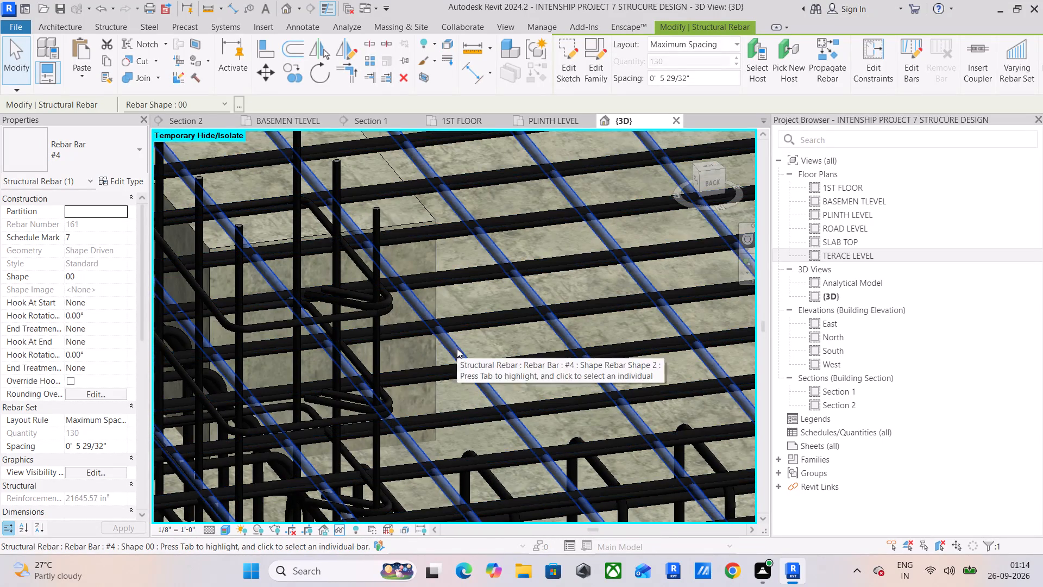
left_click(489, 324)
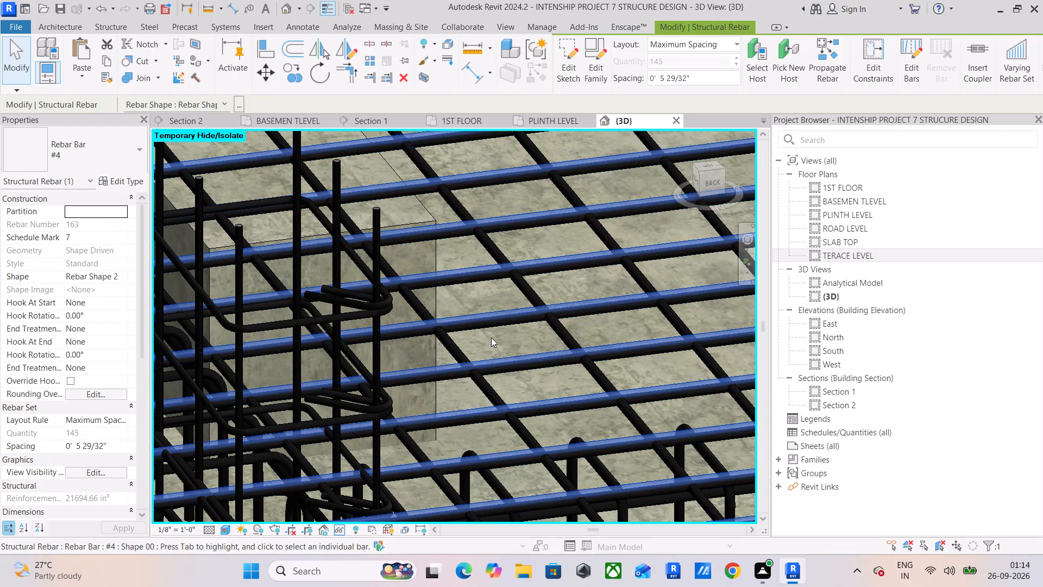
left_click(505, 340)
left_click(507, 325)
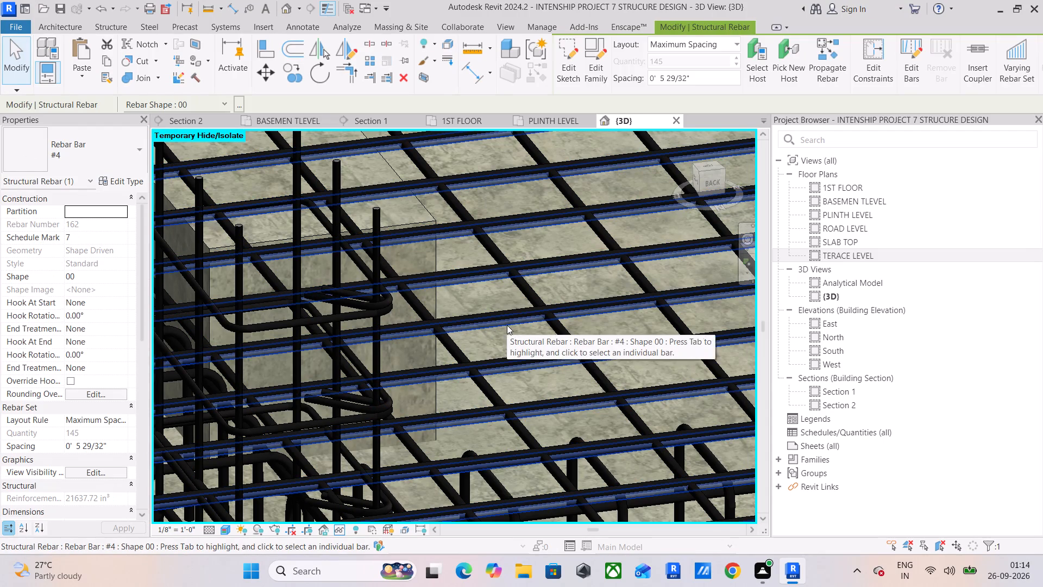
scroll(507, 325, "down", 8)
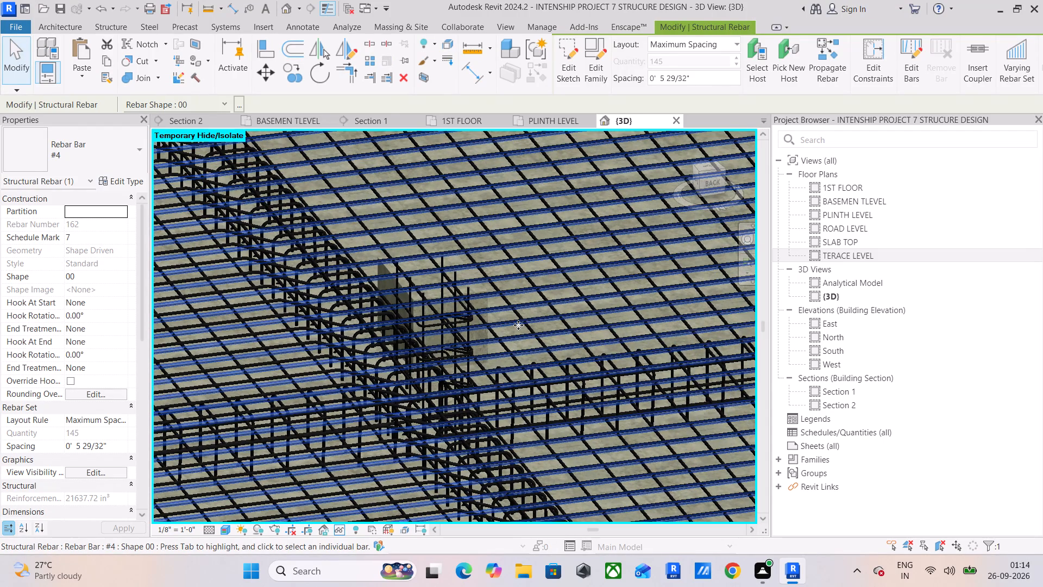
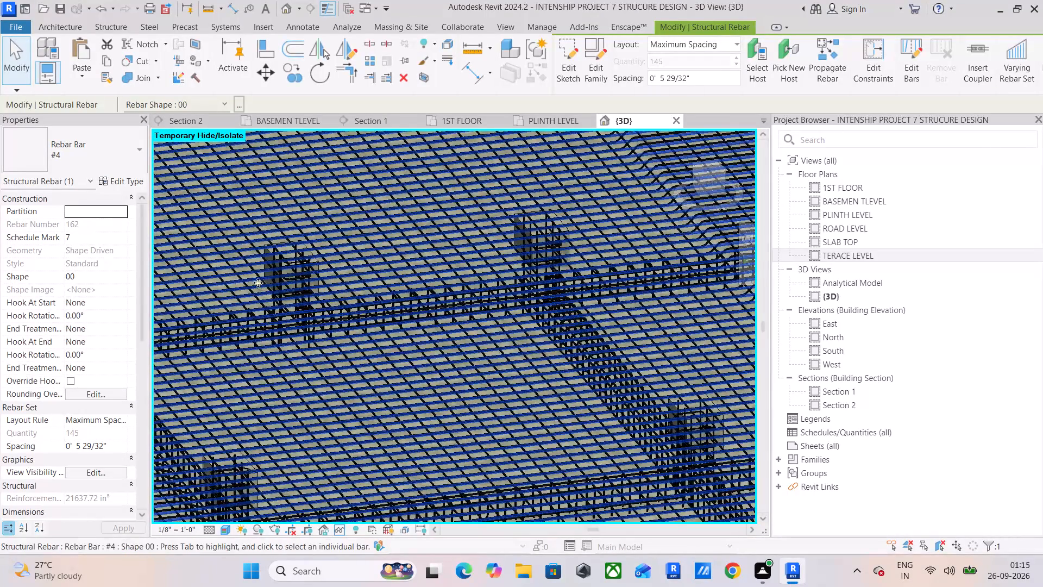
Inspect the column's #4 T1 stirrup set up close where it passes through the slab bars, including the neighbouring column at the beam junction.
scroll(258, 283, "up", 9)
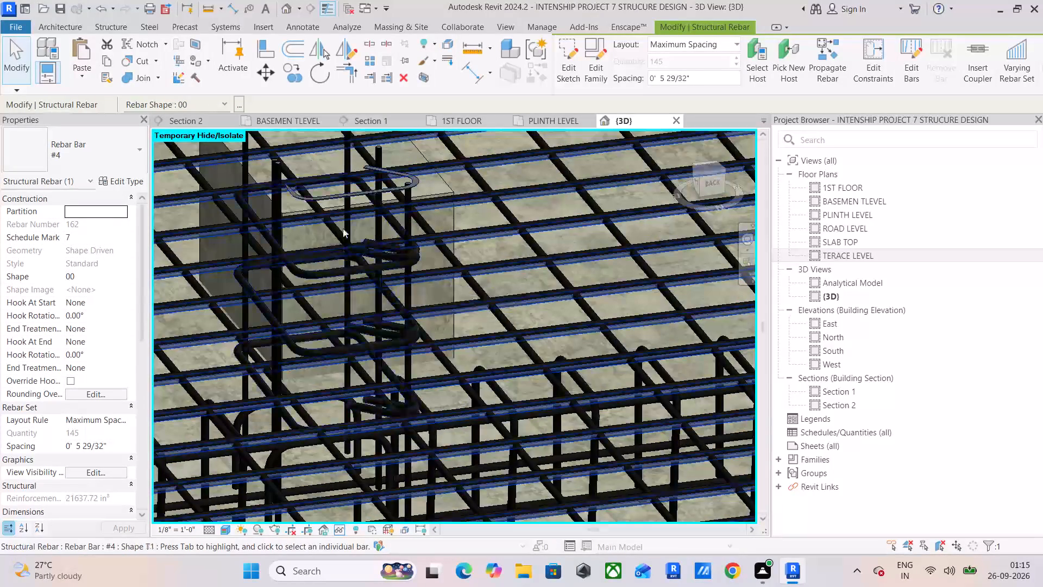
scroll(332, 196, "up", 5)
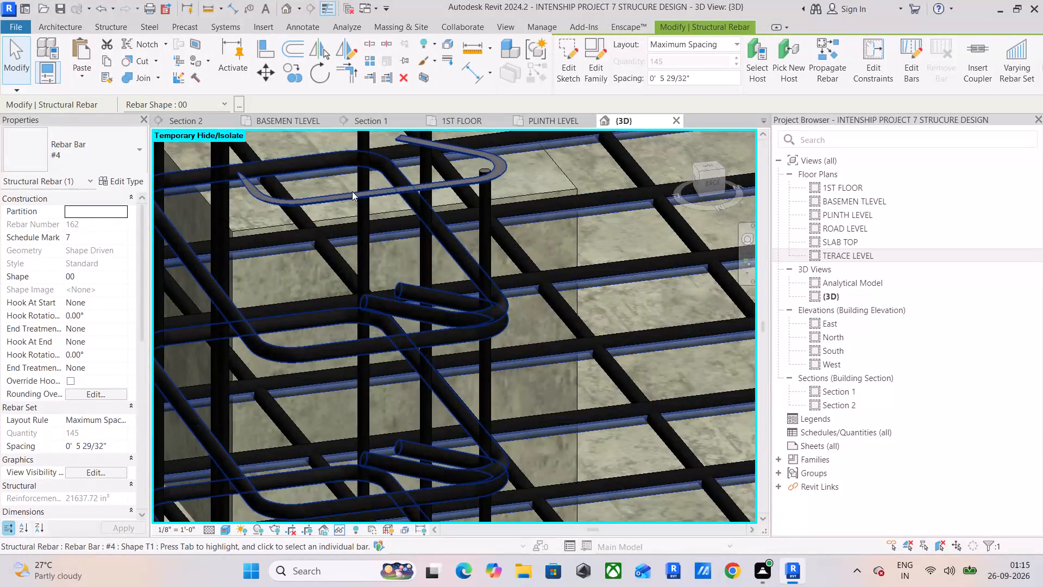
left_click(352, 191)
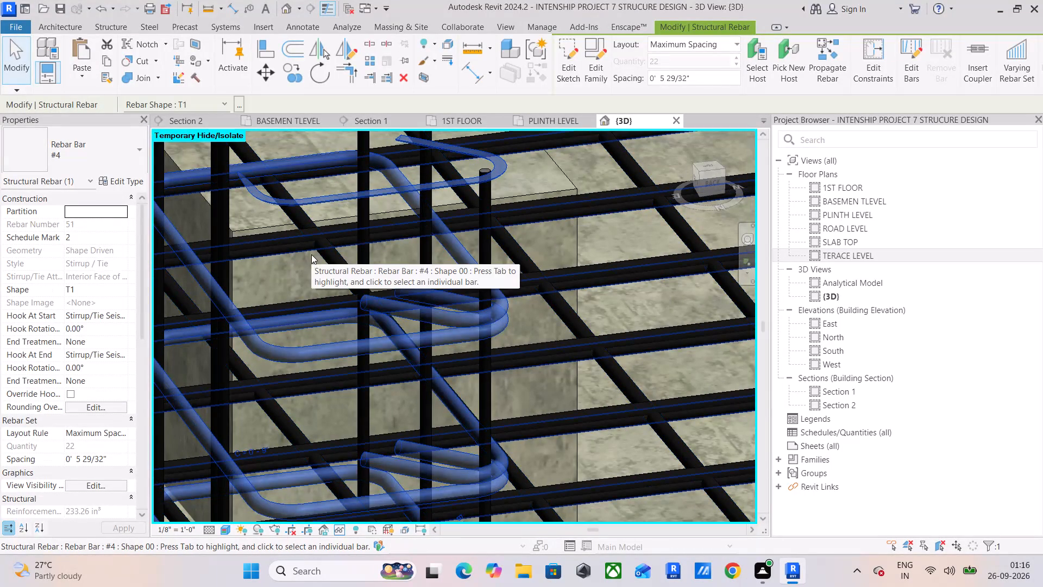
scroll(327, 273, "down", 5)
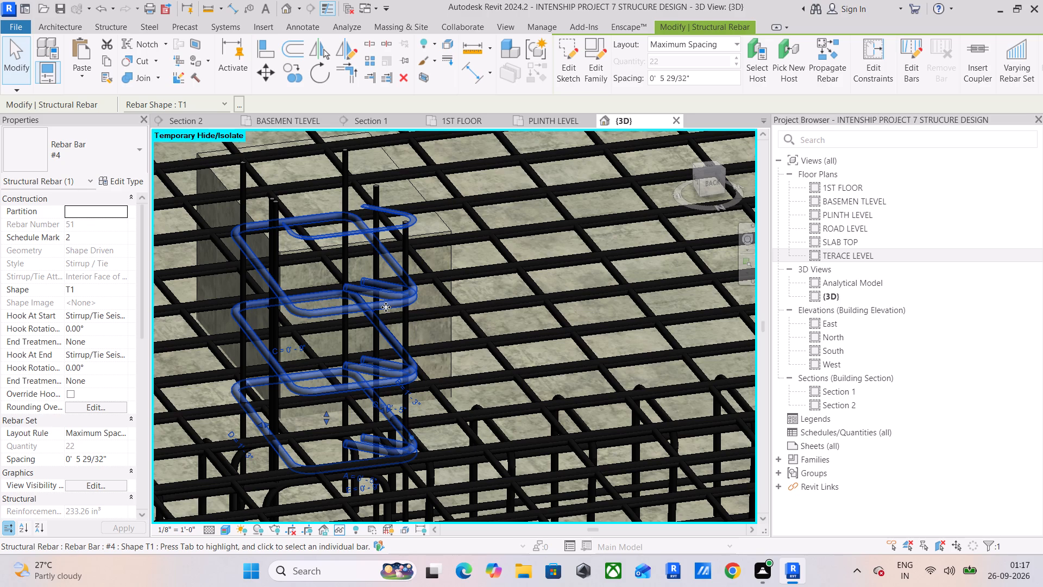
scroll(381, 308, "down", 6)
scroll(432, 312, "down", 4)
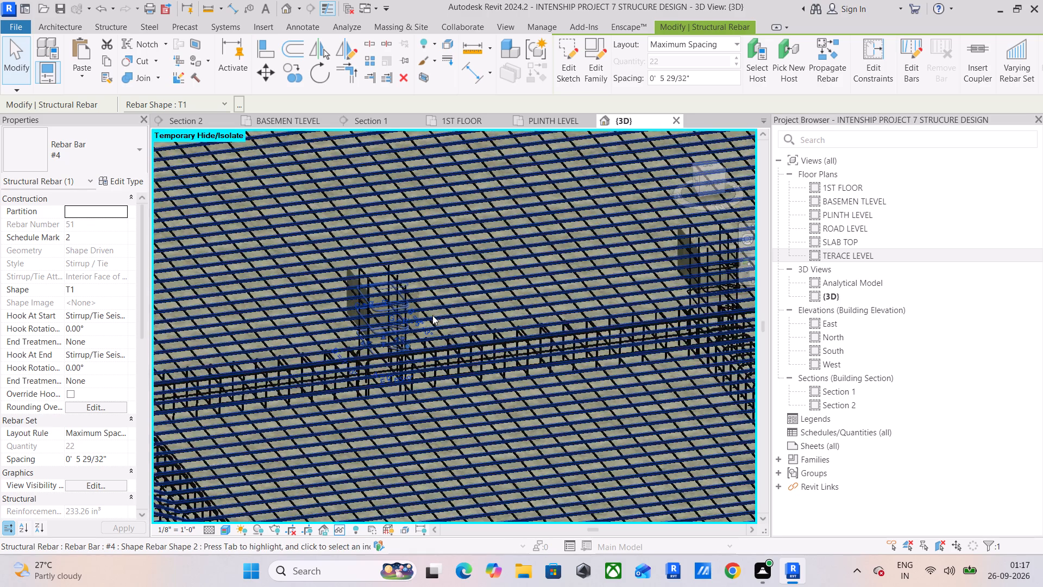
scroll(432, 315, "down", 3)
middle_click_drag(394, 340, 187, 382)
scroll(187, 382, "down", 1)
scroll(340, 363, "up", 10)
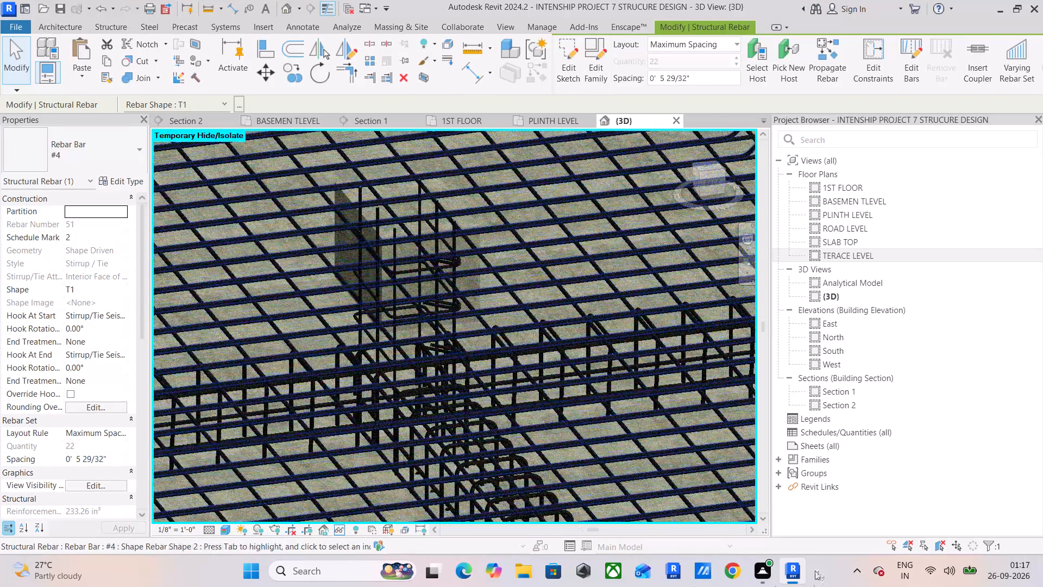
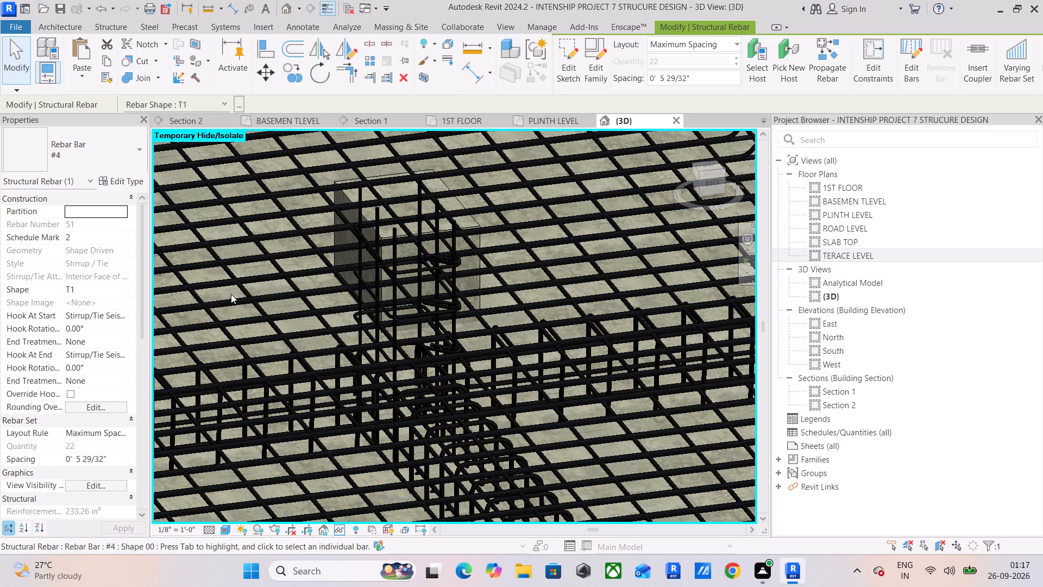
Examine the column stirrups and vertical bars where neighbouring columns rise through the slab mesh and meet the beams.
scroll(237, 288, "down", 5)
middle_click_drag(238, 293, 467, 339)
middle_click_drag(354, 309, 422, 343)
scroll(228, 385, "up", 1)
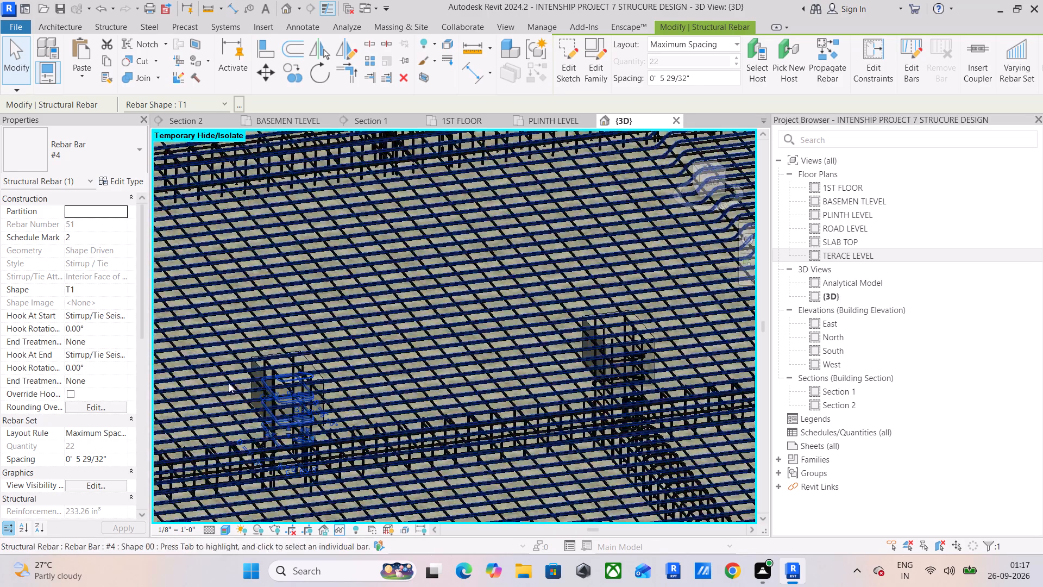
scroll(229, 383, "up", 5)
middle_click_drag(308, 371, 340, 344)
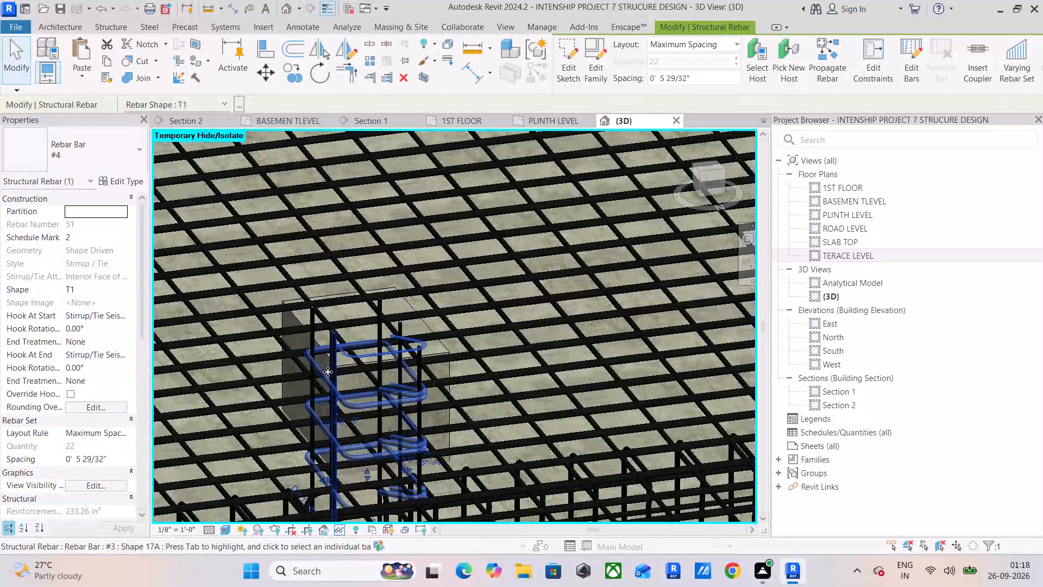
scroll(327, 372, "down", 3)
middle_click_drag(323, 371, 536, 378)
scroll(329, 347, "down", 5)
middle_click_drag(344, 362, 451, 438)
middle_click_drag(365, 428, 410, 308)
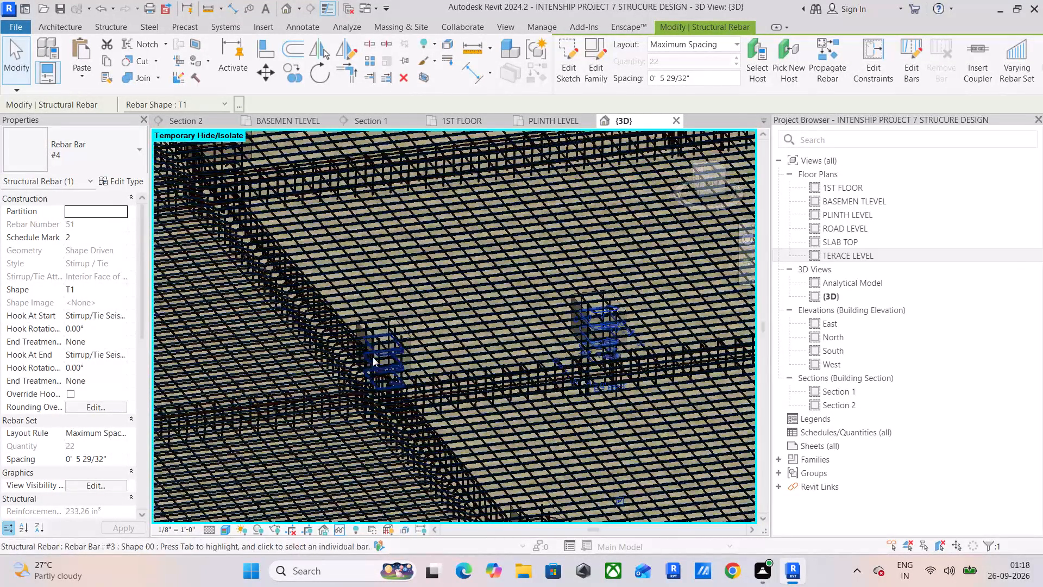
scroll(363, 358, "up", 11)
scroll(399, 334, "up", 5)
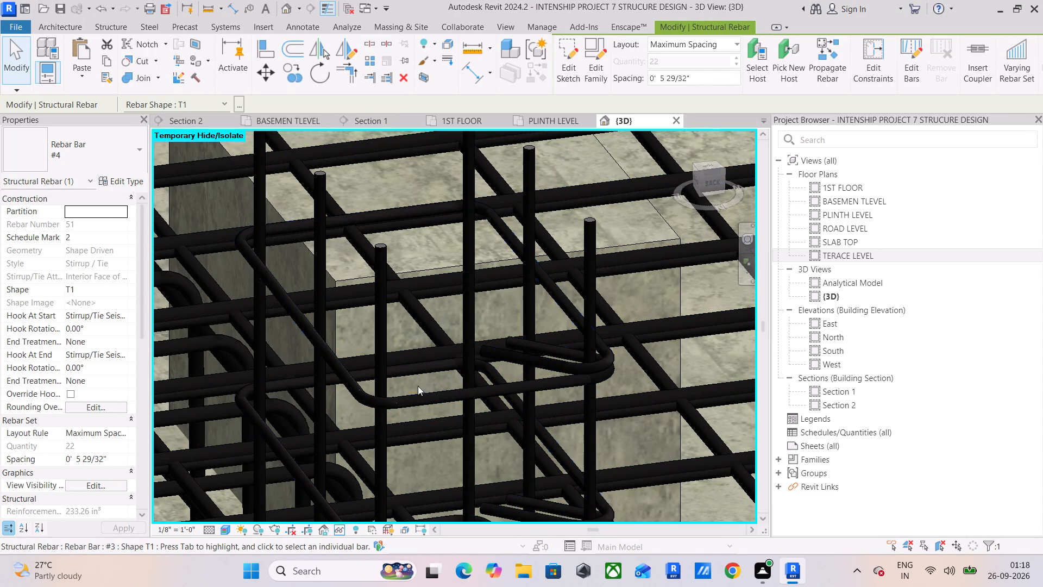
Examine the cranked #4 slab bars where they cross the beam stirrups and columns, and across the adjoining slab bays.
scroll(411, 354, "down", 5)
middle_click_drag(411, 354, 602, 346)
scroll(417, 323, "down", 4)
middle_click_drag(367, 321, 487, 332)
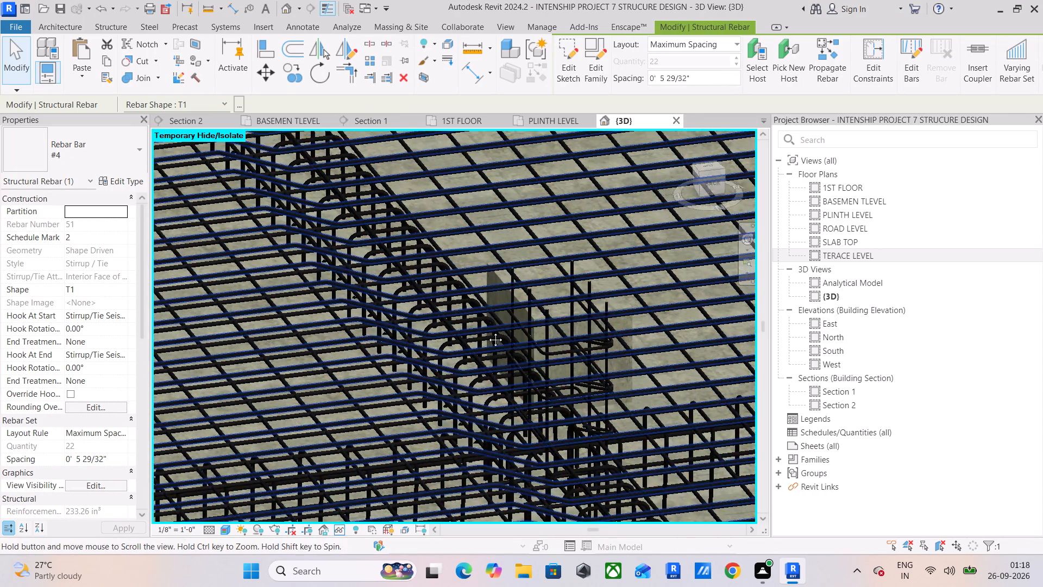
middle_click_drag(487, 332, 488, 332)
scroll(372, 319, "up", 4)
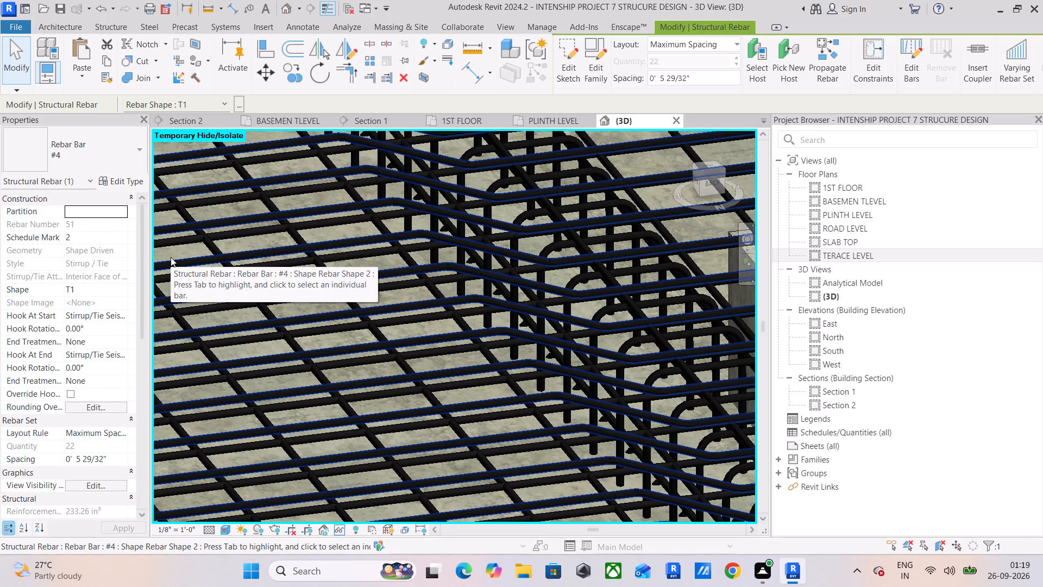
scroll(200, 274, "down", 5)
middle_click_drag(230, 276, 398, 274)
middle_click_drag(383, 301, 508, 307)
middle_click_drag(378, 320, 473, 314)
scroll(366, 311, "down", 1)
middle_click_drag(366, 311, 427, 345)
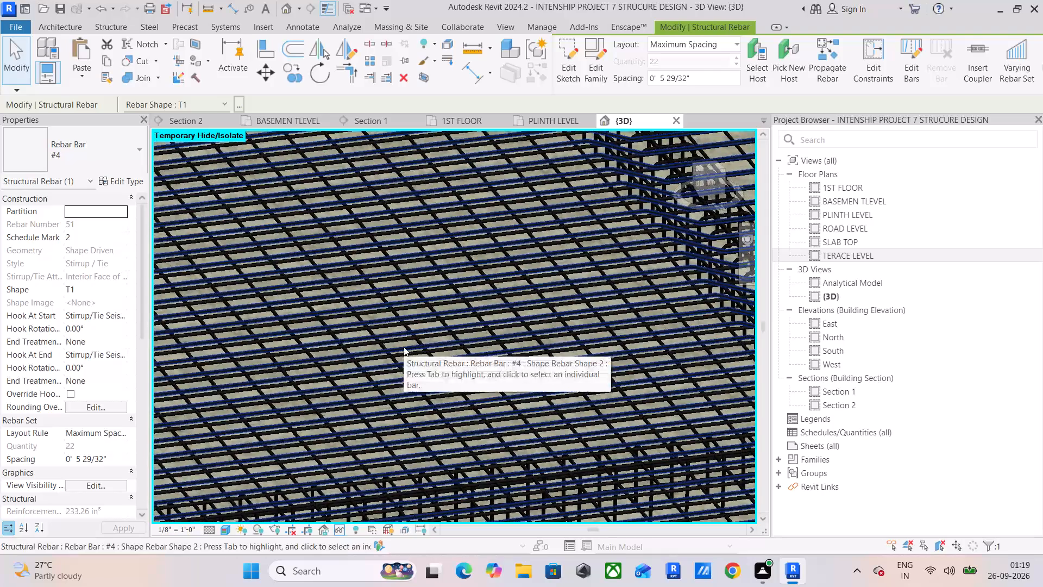
scroll(404, 347, "down", 10)
middle_click_drag(388, 349, 443, 397)
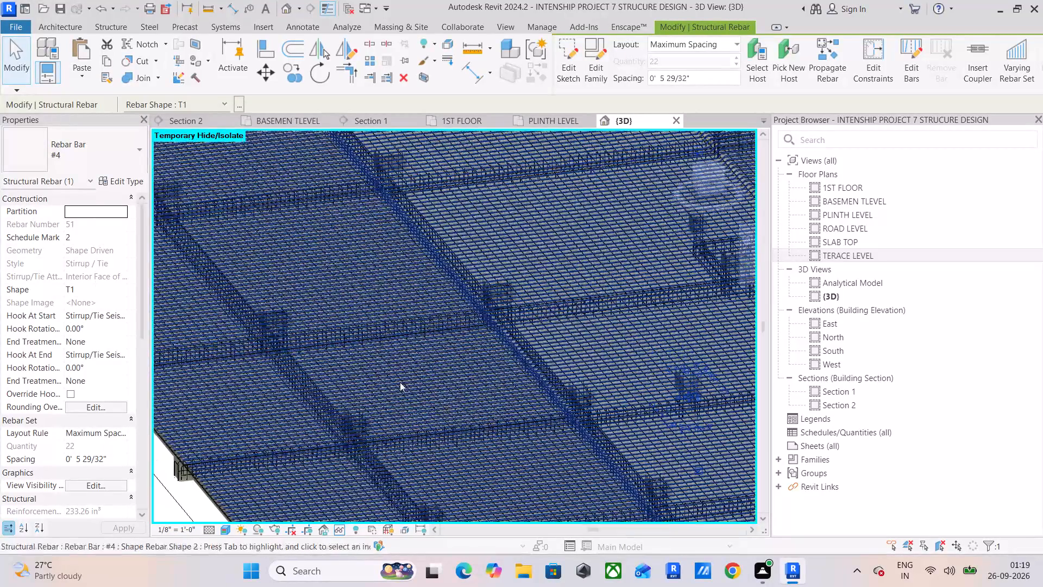
scroll(311, 308, "up", 16)
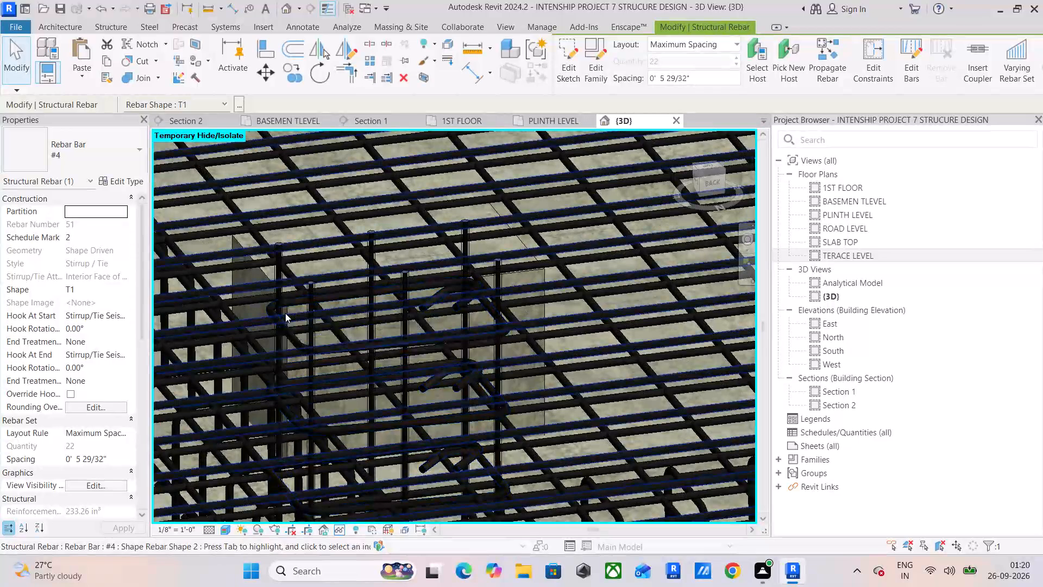
scroll(285, 313, "down", 15)
middle_click_drag(474, 333, 379, 280)
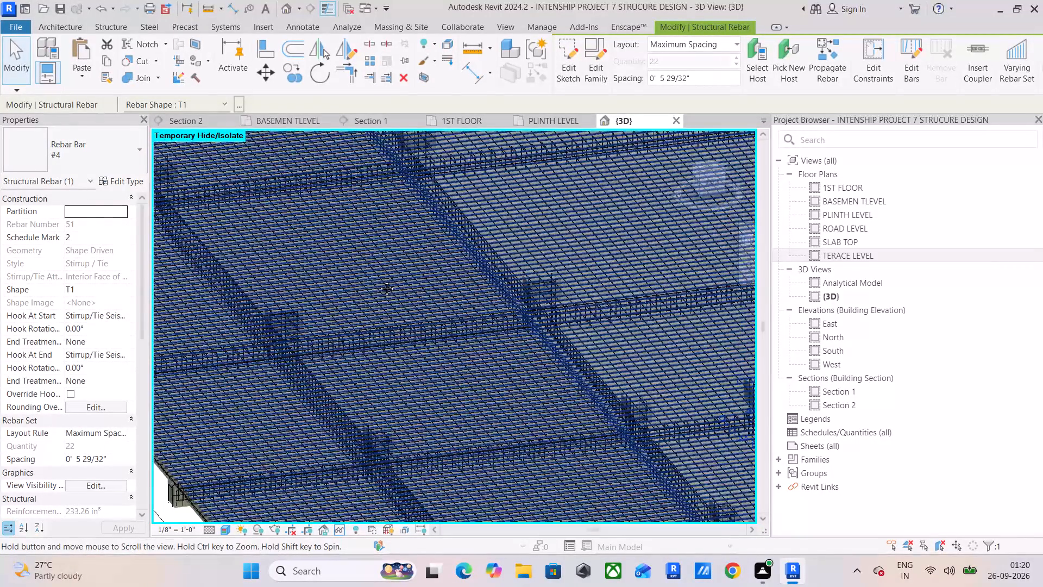
middle_click_drag(379, 280, 358, 230)
scroll(424, 312, "down", 4)
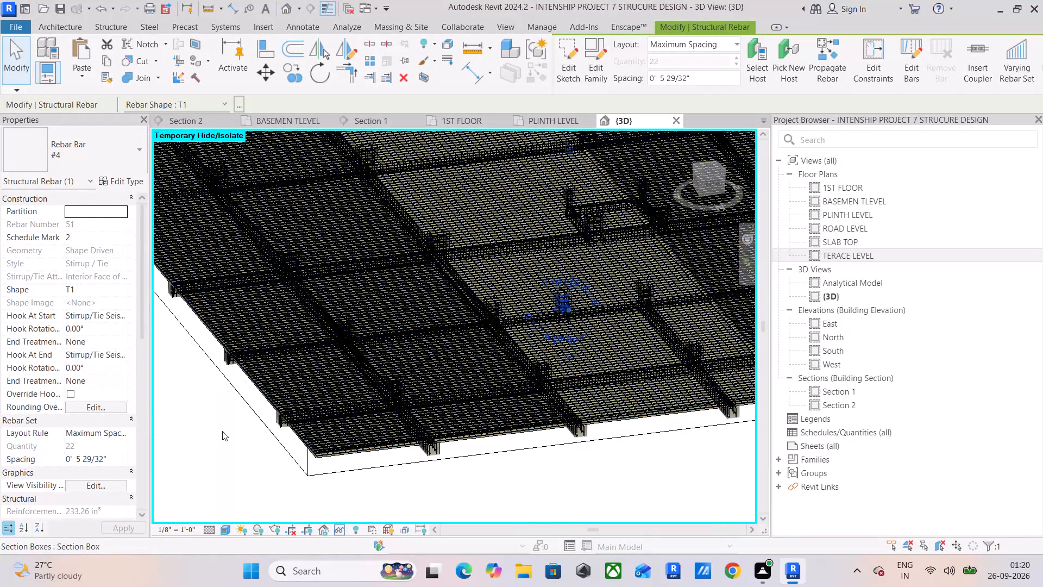
Clear the stirrup selection and turn off the 3D view's section box.
left_click(222, 431)
left_click(75, 448)
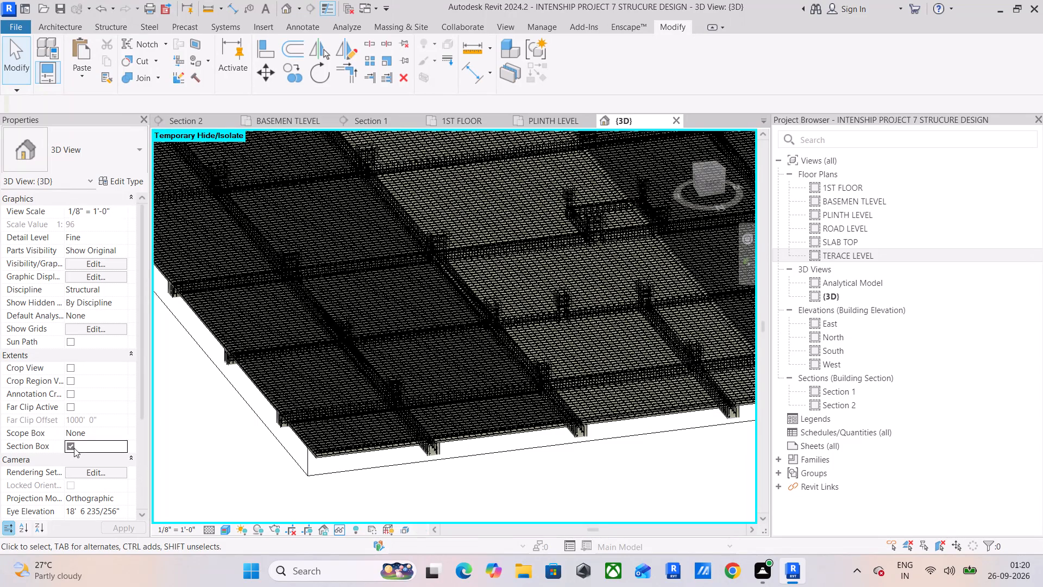
left_click(71, 449)
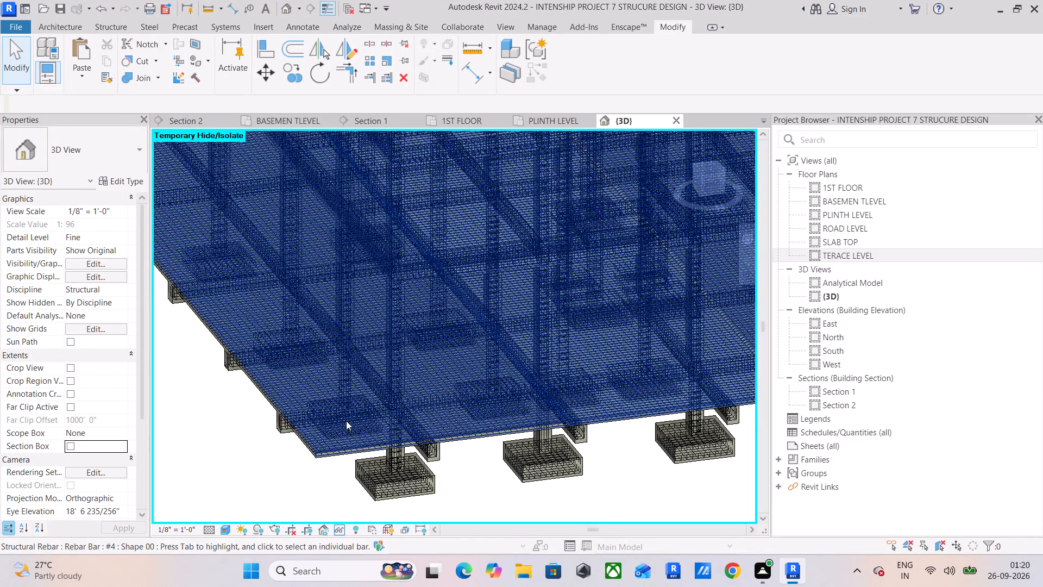
Review the full structural frame's reinforcement from several angles, including a level side view and a raised view from the back.
scroll(346, 421, "down", 5)
left_click(248, 429)
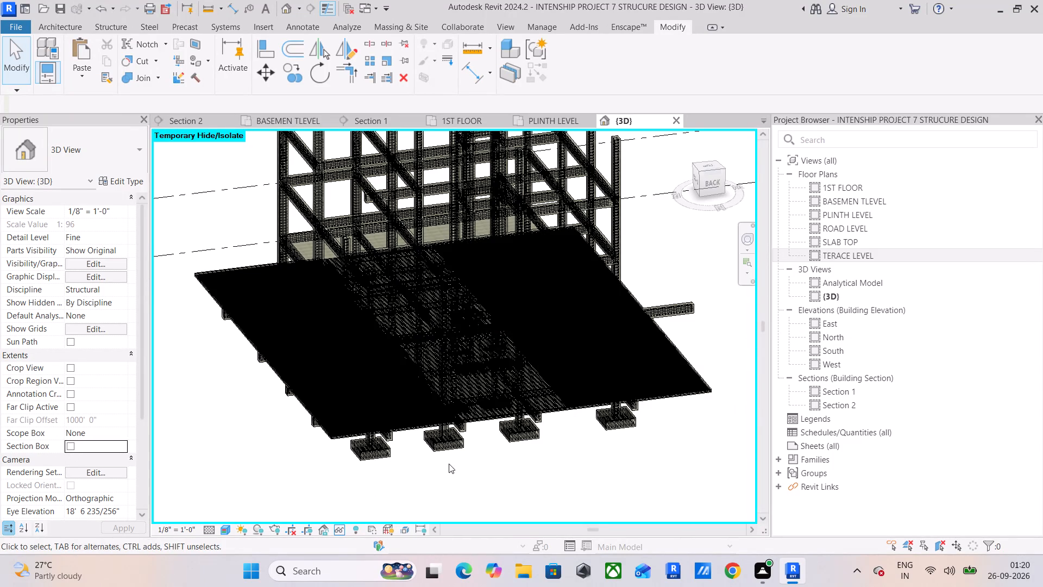
middle_click_drag(452, 428, 368, 458)
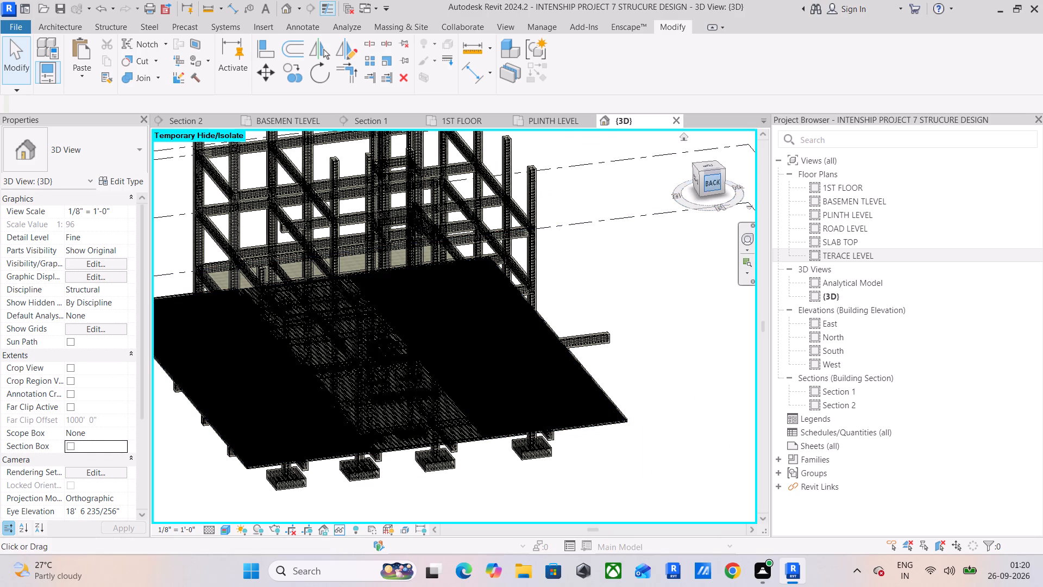
left_click_drag(712, 183, 643, 187)
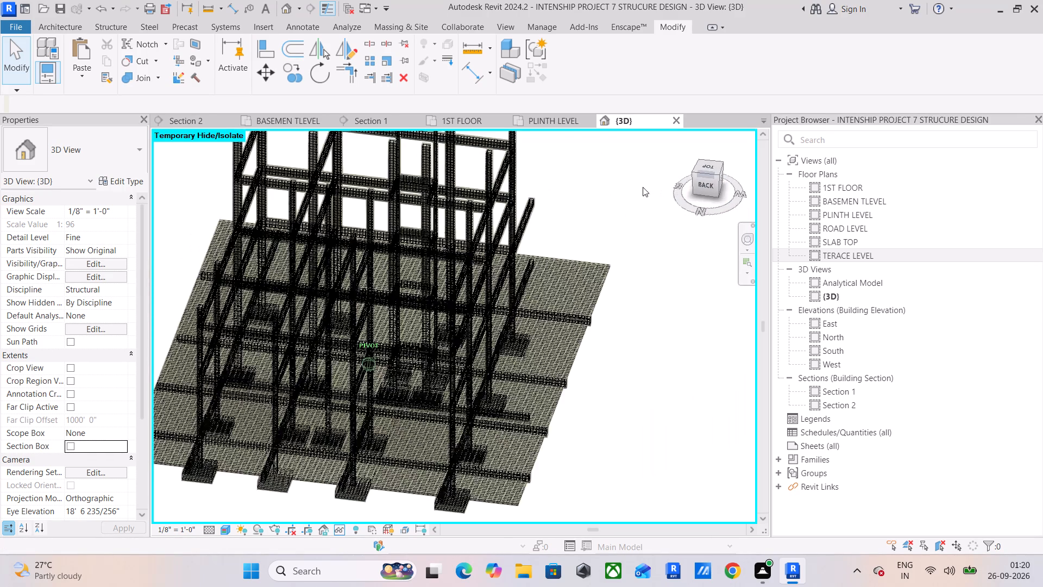
left_click_drag(643, 187, 619, 164)
scroll(546, 303, "down", 4)
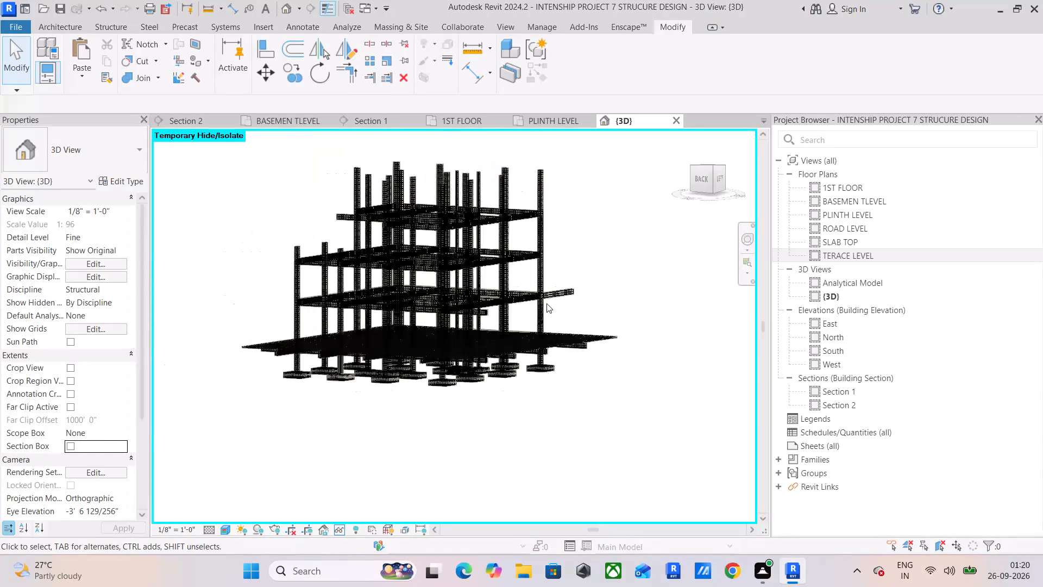
middle_click_drag(546, 303, 574, 376)
left_click_drag(699, 183, 699, 180)
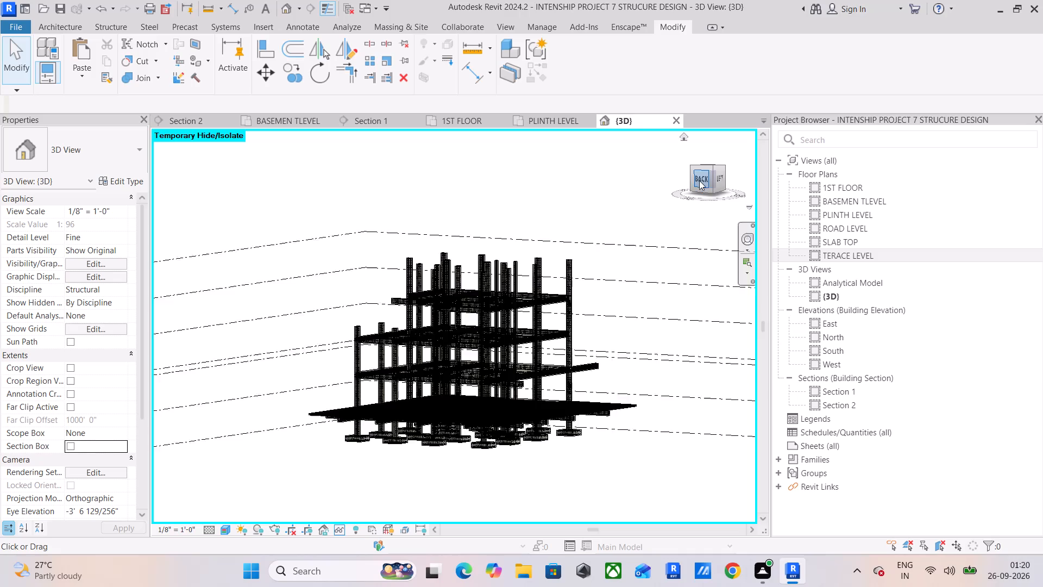
left_click_drag(699, 180, 698, 174)
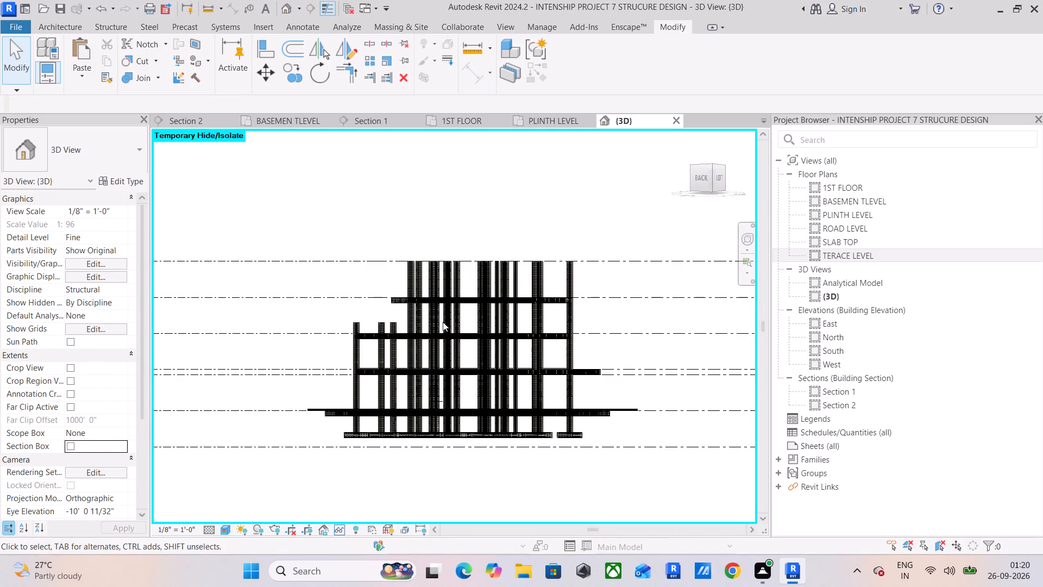
left_click_drag(699, 183, 699, 184)
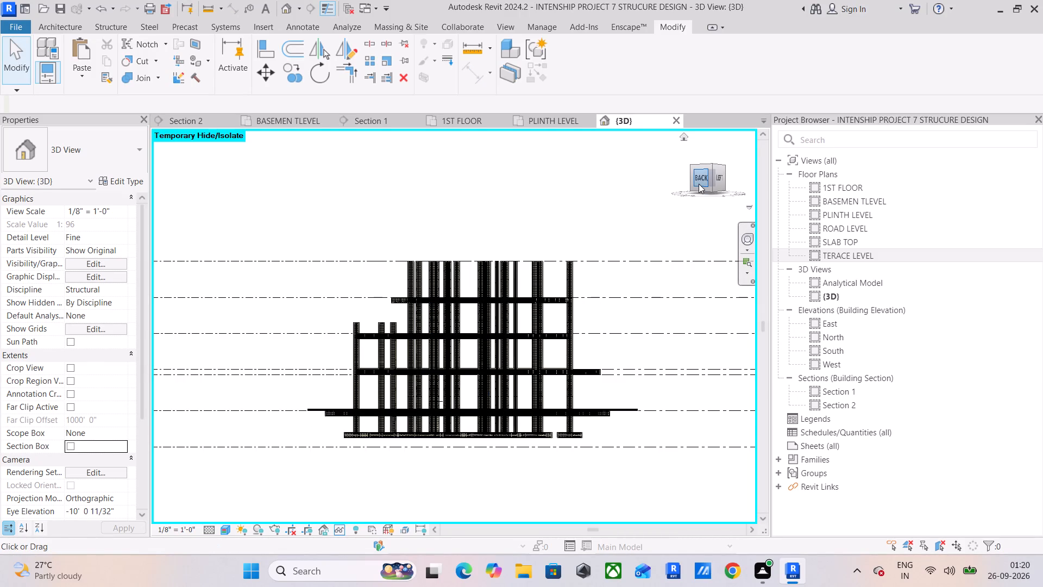
left_click_drag(699, 184, 707, 210)
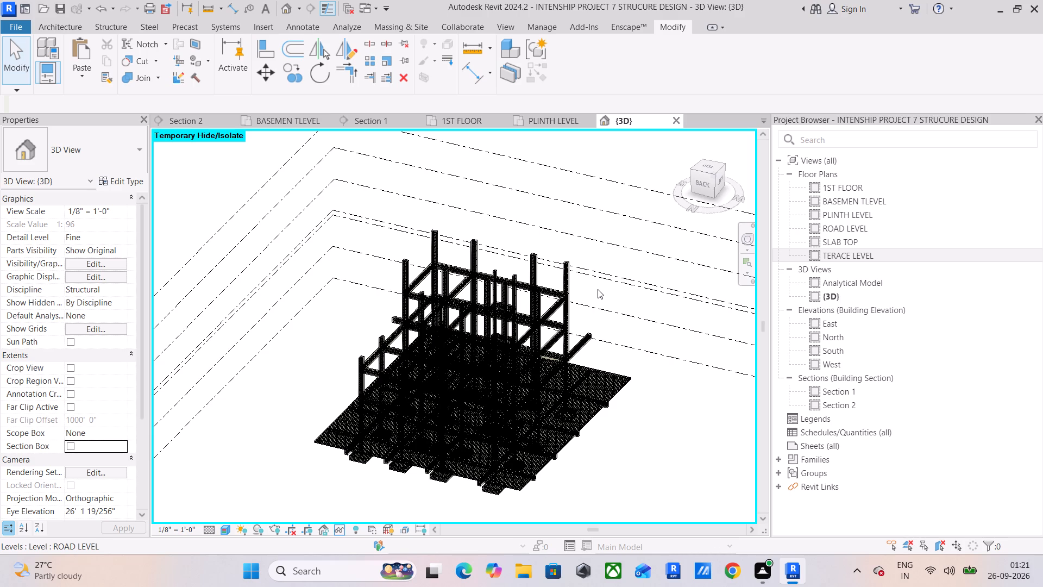
Inspect the beam and column cages at the frame junctions, including the short column stub's stirrups and vertical bars.
scroll(601, 272, "down", 1)
scroll(489, 298, "up", 5)
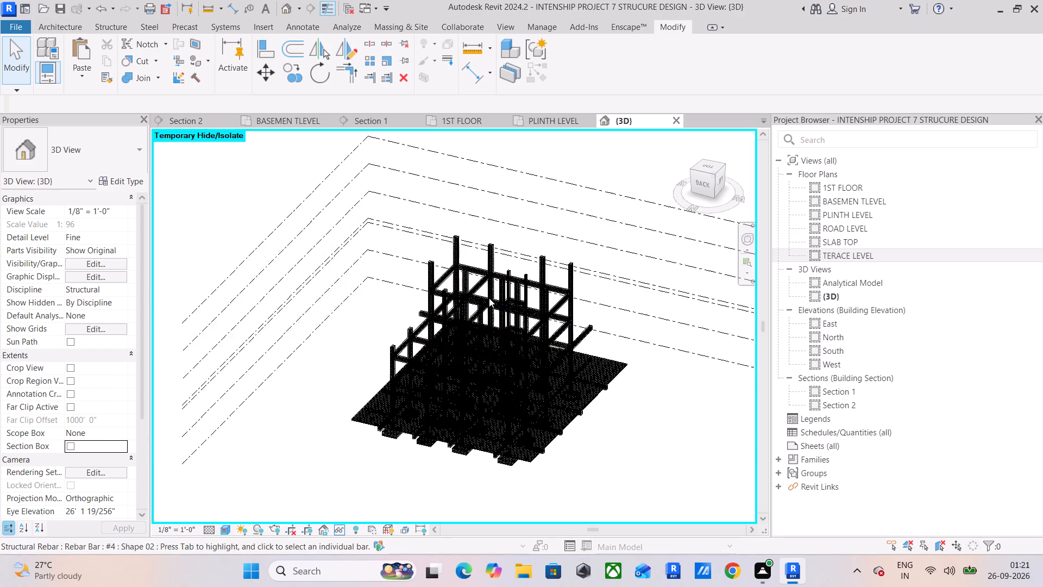
scroll(489, 298, "up", 15)
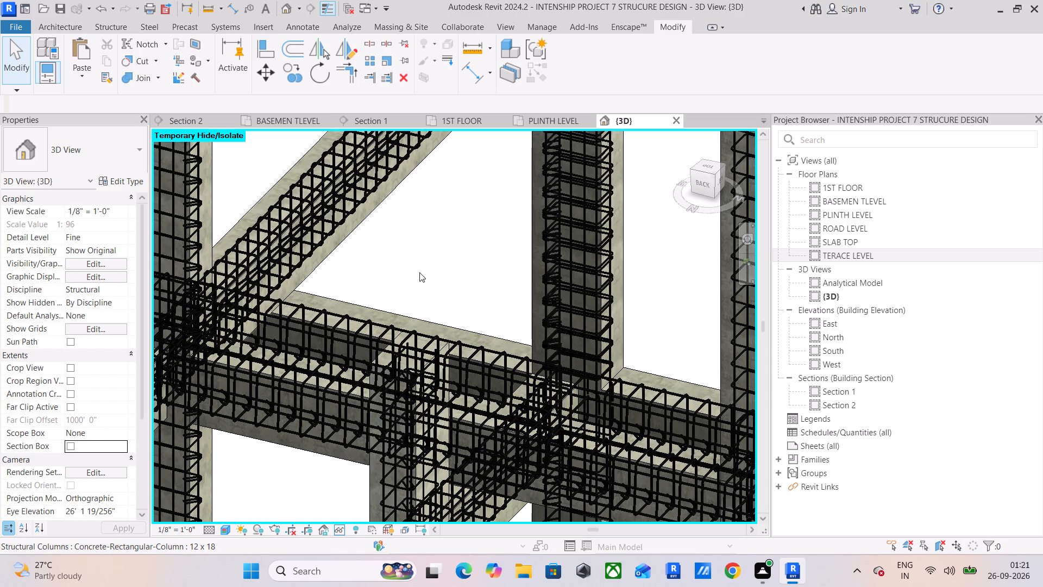
scroll(422, 285, "down", 4)
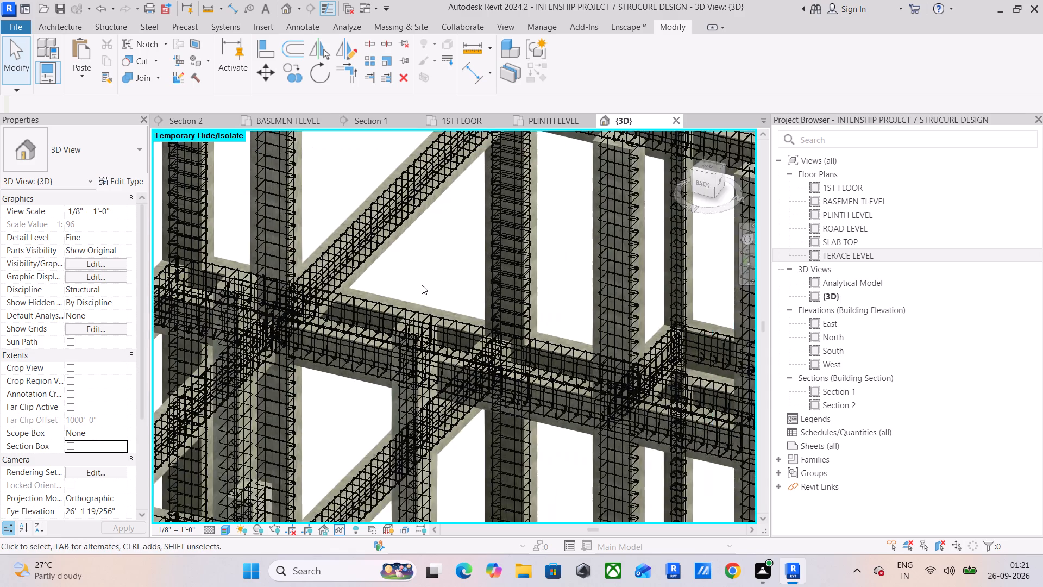
middle_click_drag(422, 285, 491, 317)
middle_click_drag(421, 313, 507, 317)
middle_click_drag(384, 320, 438, 345)
scroll(279, 296, "up", 7)
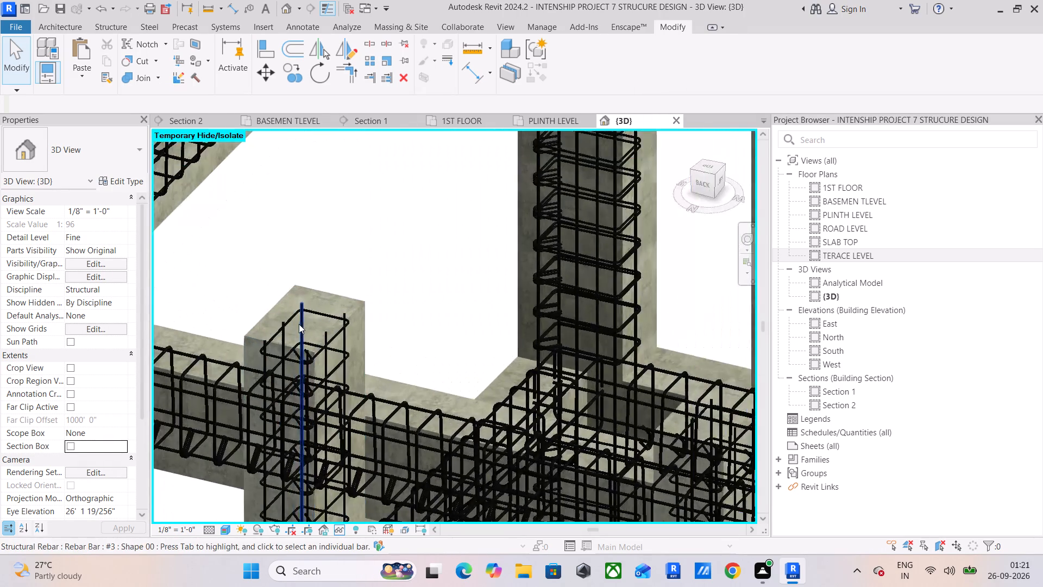
scroll(299, 324, "up", 6)
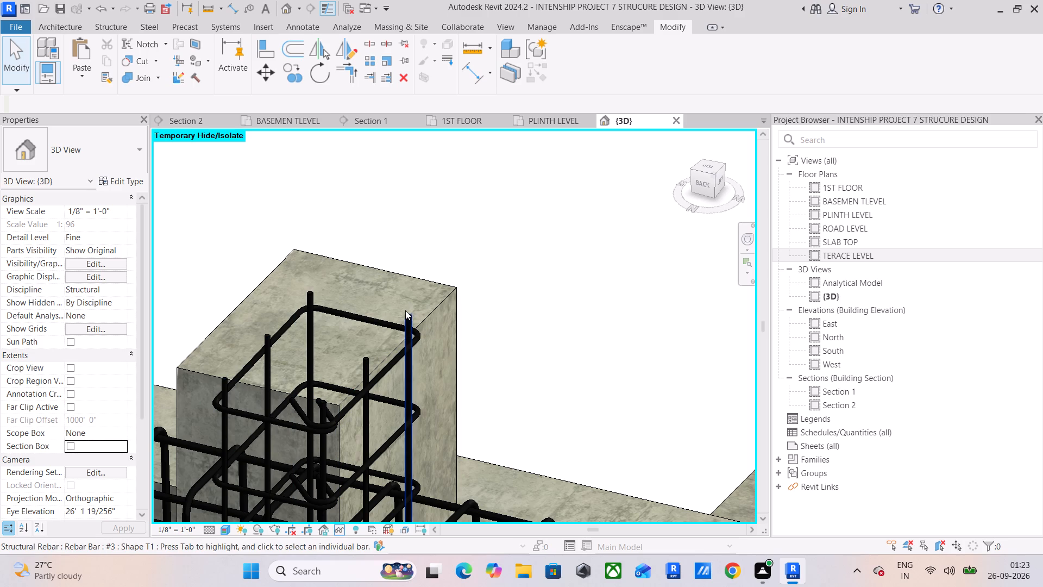
Inspect the stirrups and vertical bars at the top of the tall column beside the sloping-looking beam run.
scroll(524, 267, "down", 3)
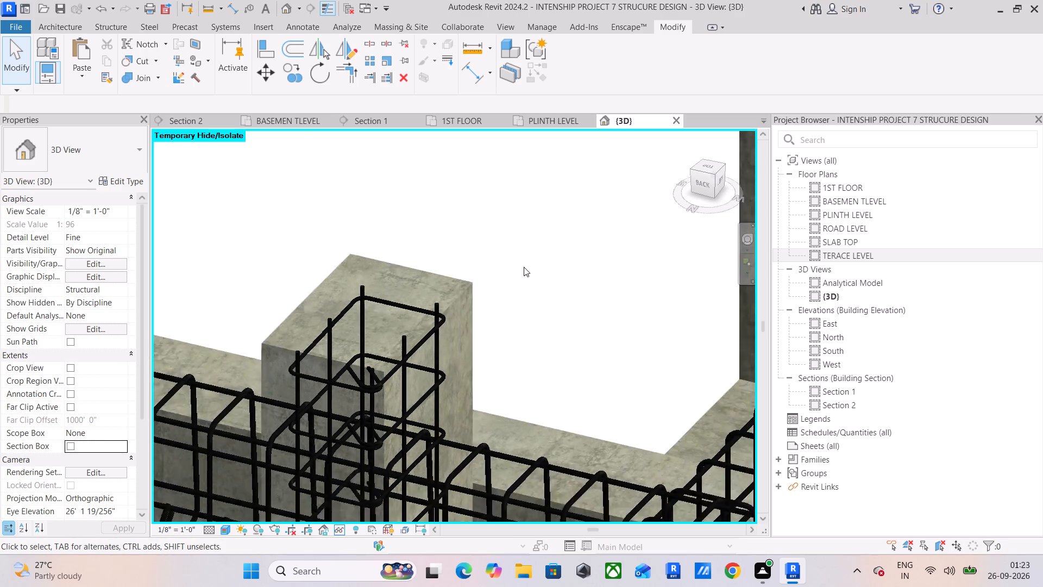
scroll(524, 267, "down", 12)
middle_click_drag(479, 297, 478, 424)
scroll(373, 222, "up", 5)
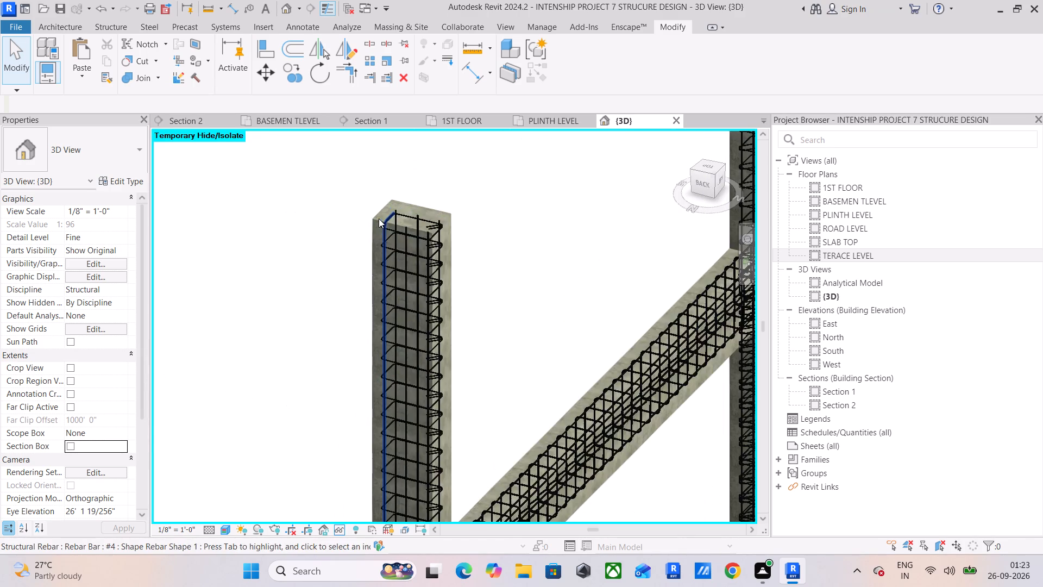
scroll(404, 229, "up", 4)
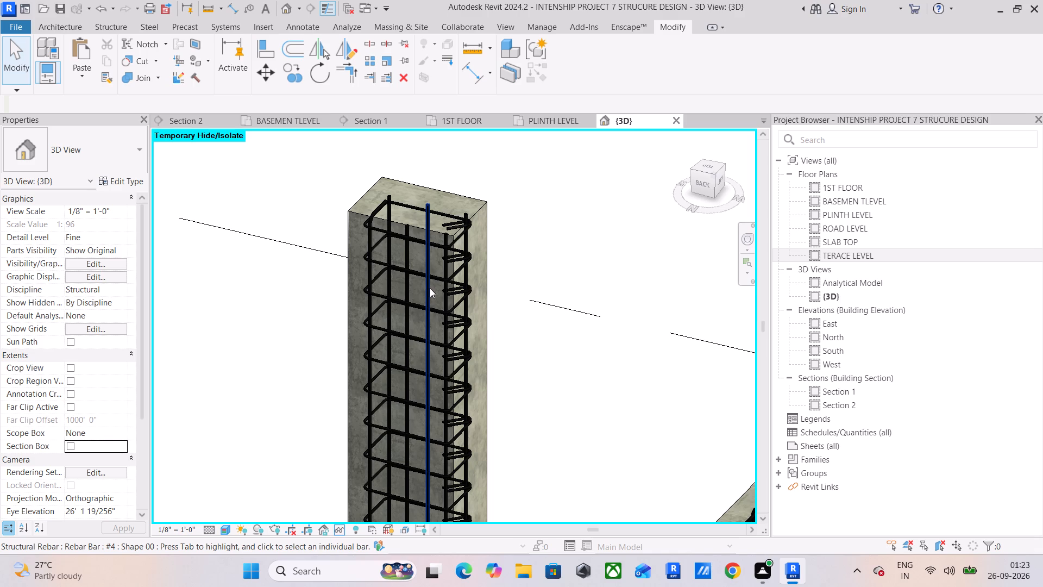
scroll(487, 303, "down", 10)
middle_click_drag(543, 315, 331, 347)
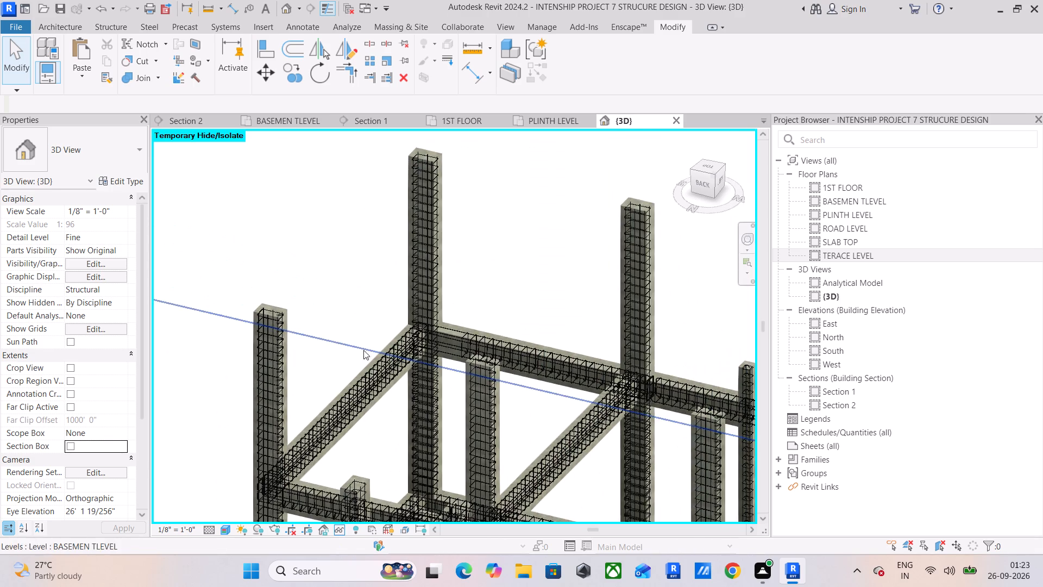
Extend the beam's #4 T1 stirrup set toward the adjacent column so it fills the gap at the beam end.
scroll(443, 366, "up", 10)
middle_click_drag(508, 373, 417, 360)
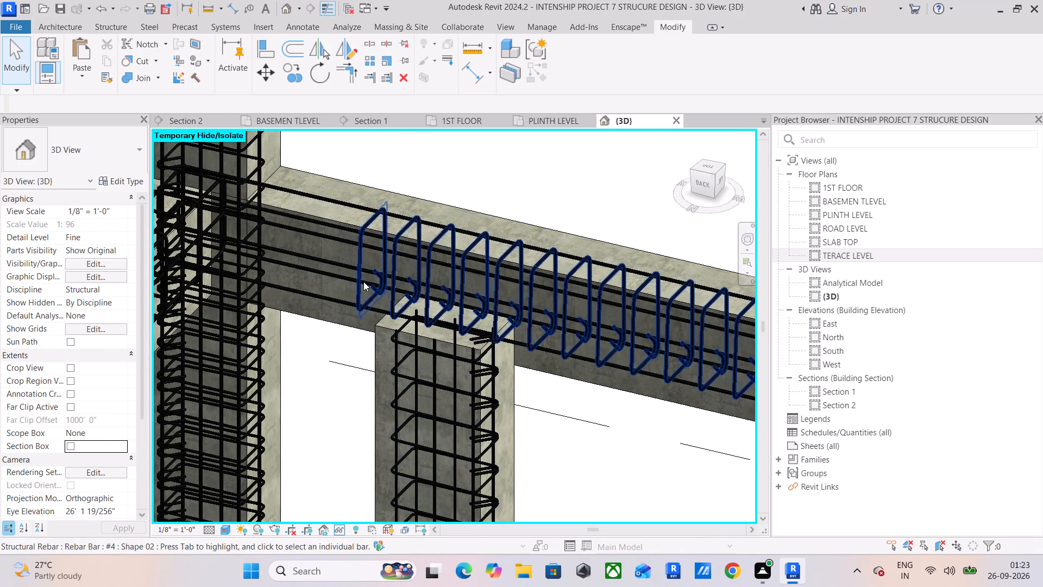
left_click(362, 234)
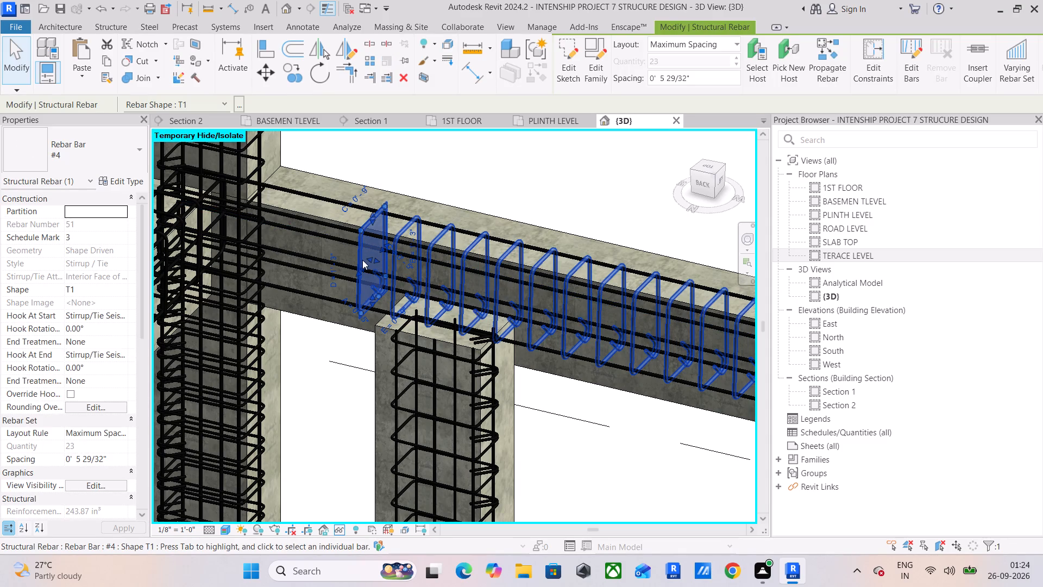
left_click_drag(367, 259, 266, 228)
left_click(464, 154)
Extend the hooked end of the beam's #4 shape 02 top bar into the column, making its straight run about 19'-0".
scroll(471, 207, "down", 5)
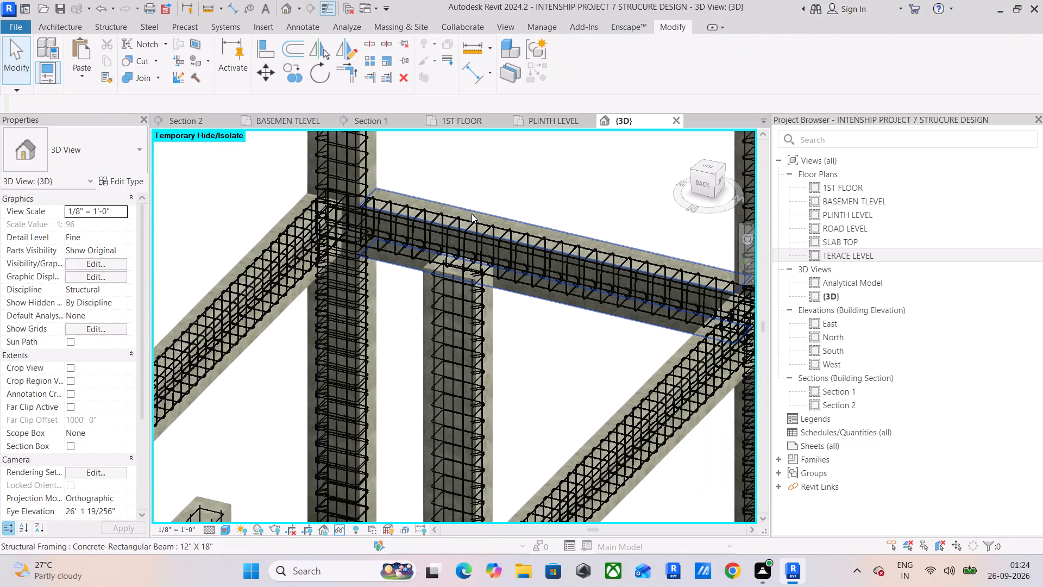
middle_click_drag(462, 214, 178, 155)
scroll(527, 246, "up", 9)
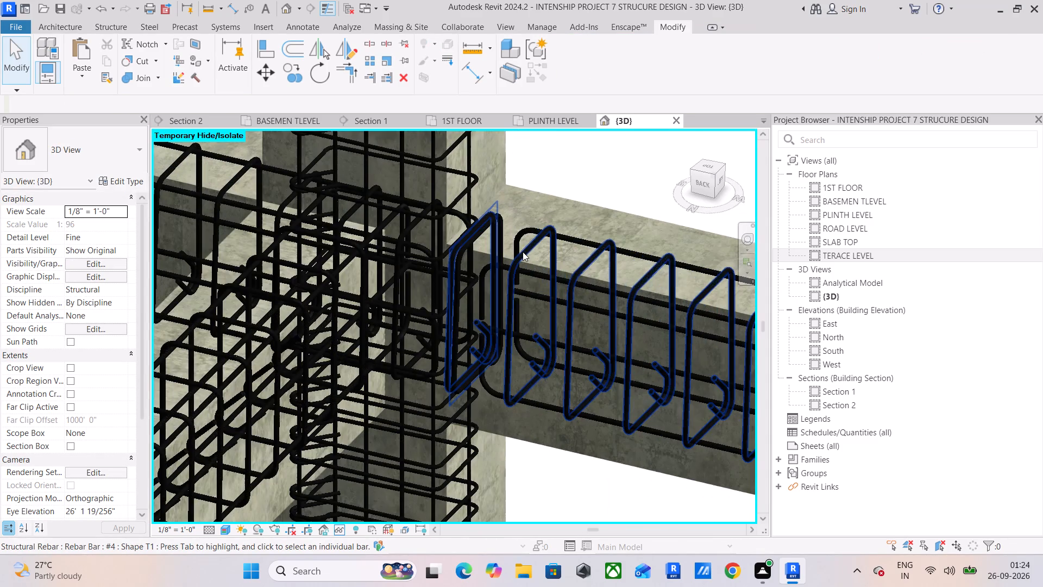
left_click(525, 232)
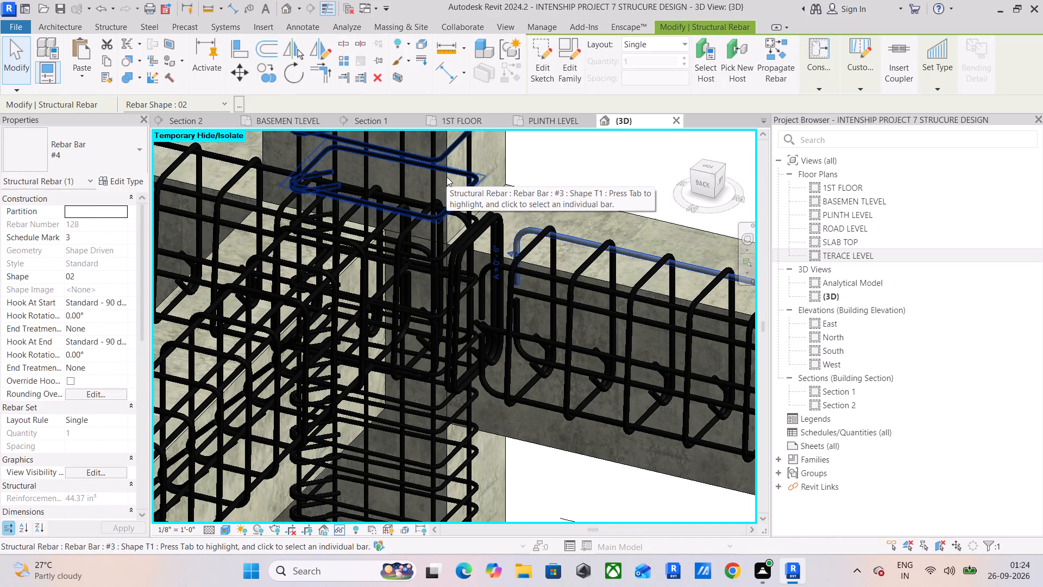
scroll(446, 182, "down", 4)
scroll(485, 217, "up", 8)
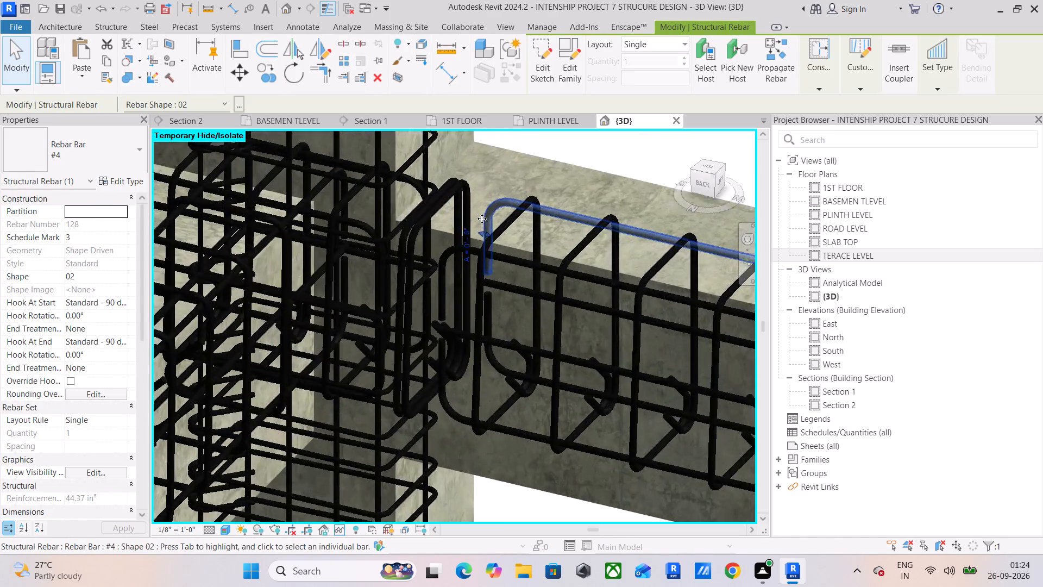
scroll(482, 218, "up", 2)
left_click_drag(484, 246, 382, 220)
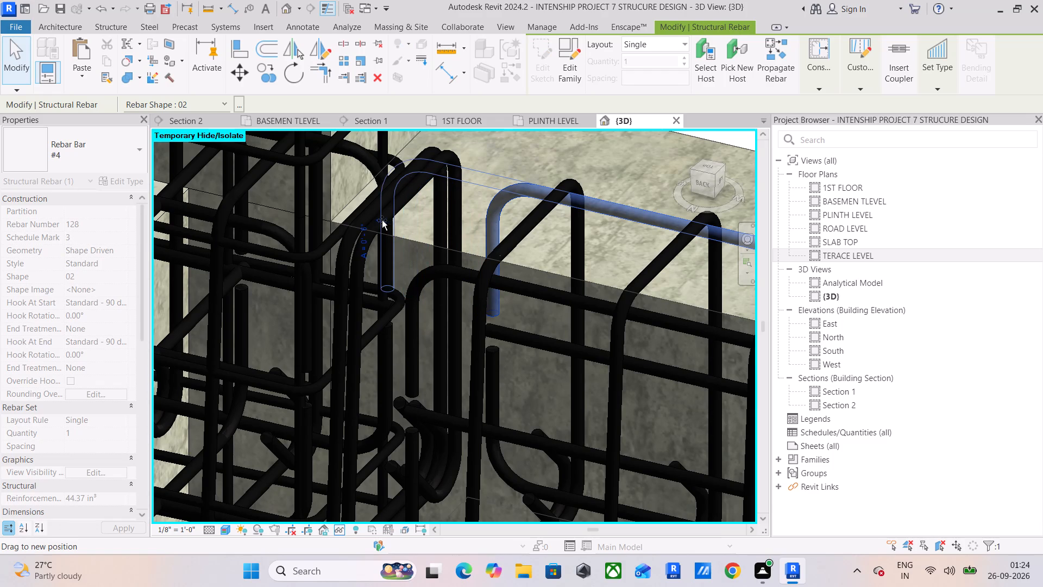
left_click_drag(382, 220, 254, 174)
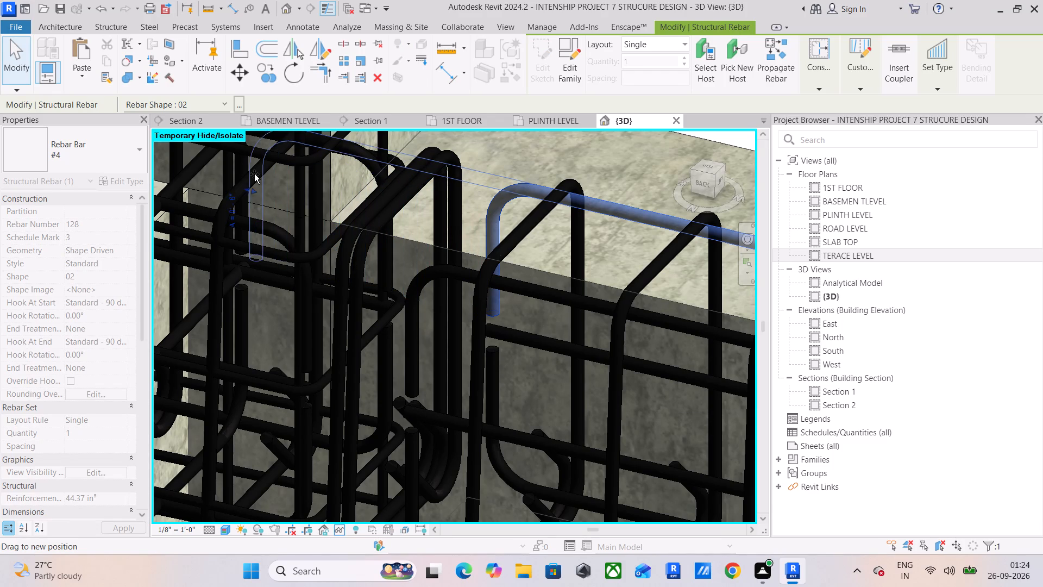
left_click_drag(254, 174, 212, 164)
middle_click_drag(240, 184, 414, 293)
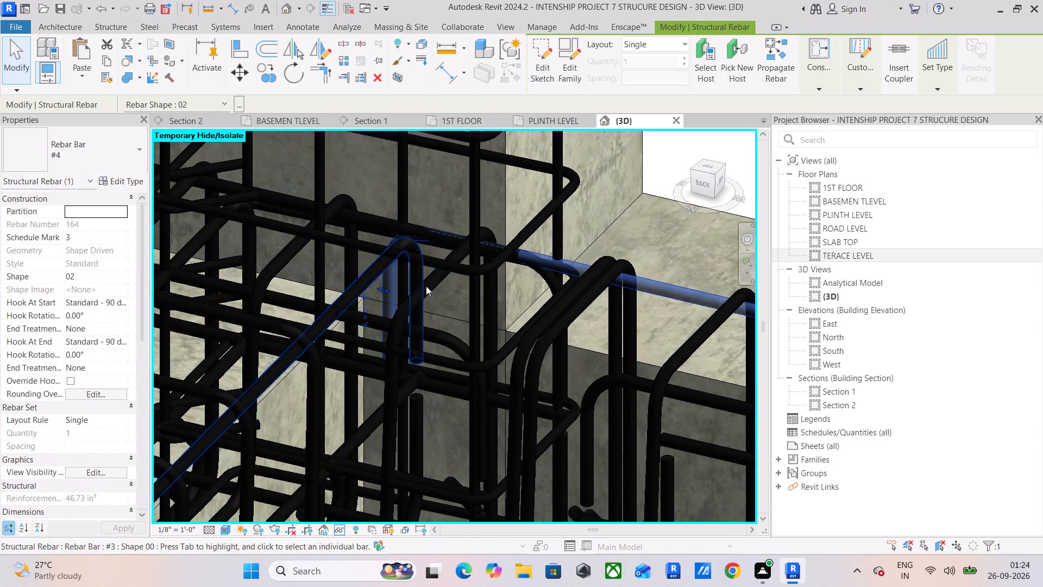
In the front view, extend the same #4 top bar's hooked end further, to the far side of the column cage.
scroll(441, 274, "down", 5)
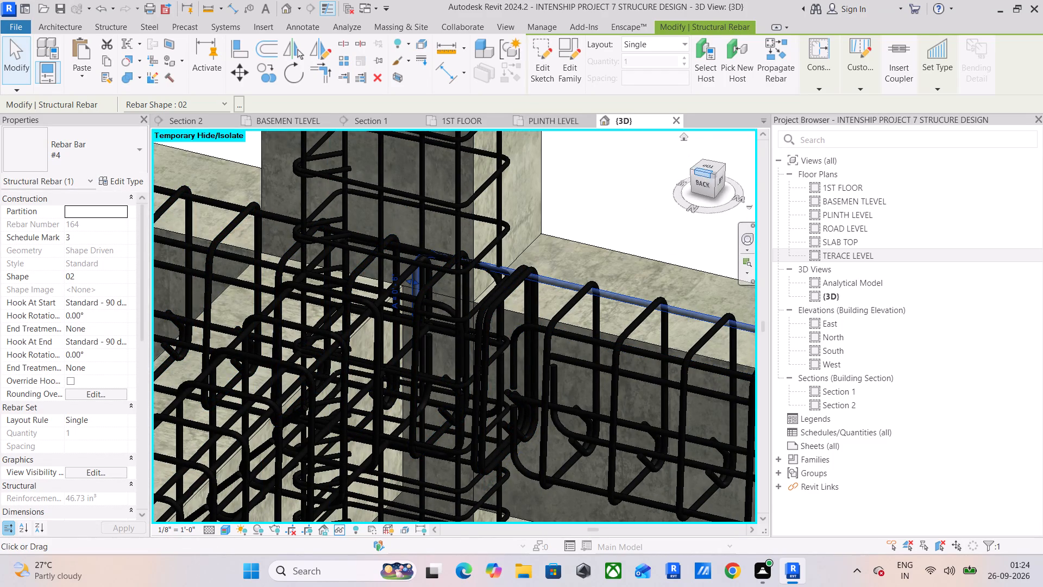
scroll(708, 217, "down", 5)
middle_click_drag(605, 286, 469, 310)
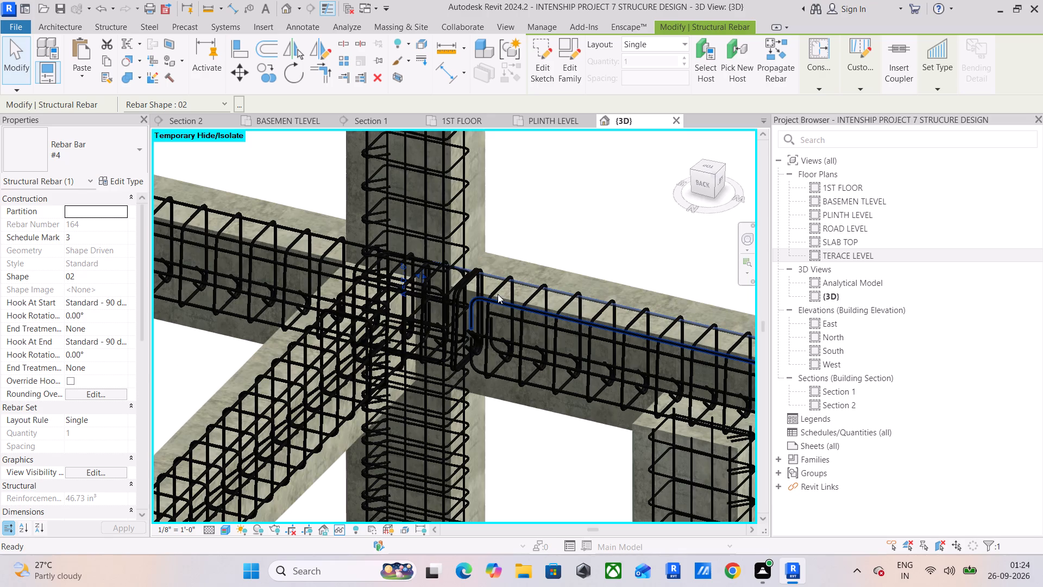
left_click_drag(718, 180, 654, 191)
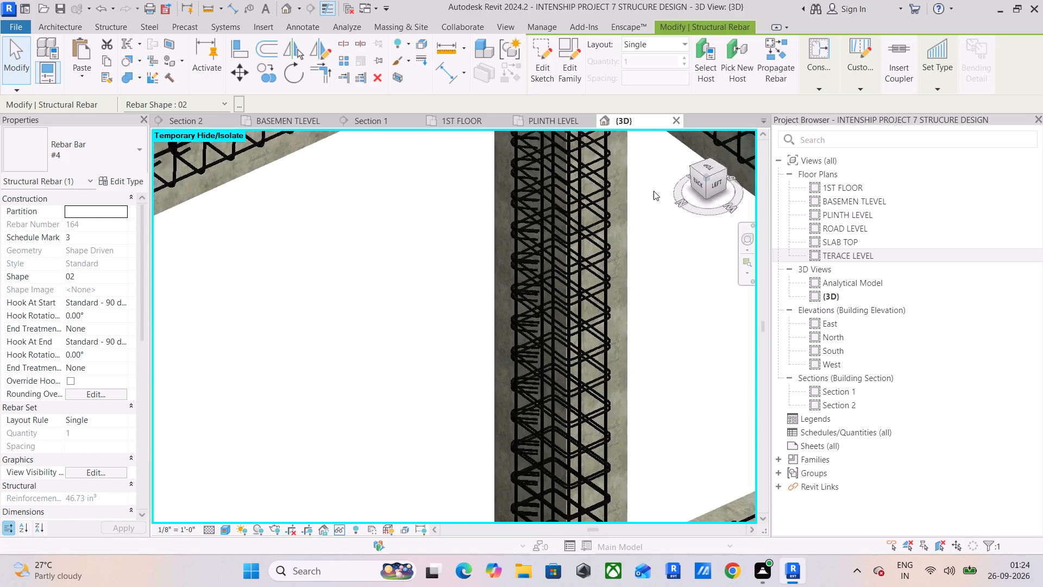
left_click_drag(654, 191, 512, 171)
scroll(607, 290, "down", 2)
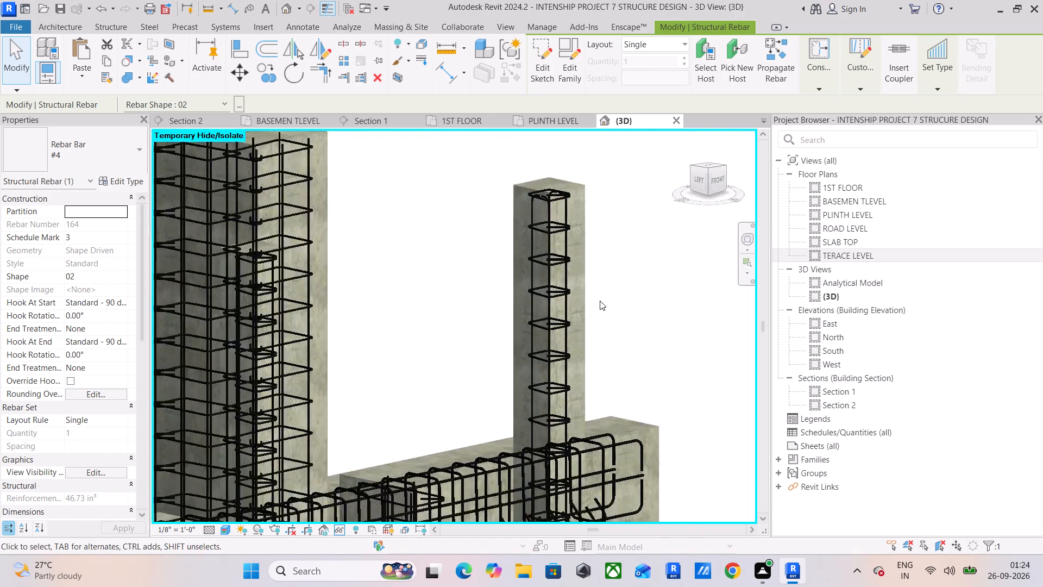
scroll(600, 301, "down", 6)
middle_click_drag(539, 289, 520, 143)
middle_click_drag(602, 285, 368, 176)
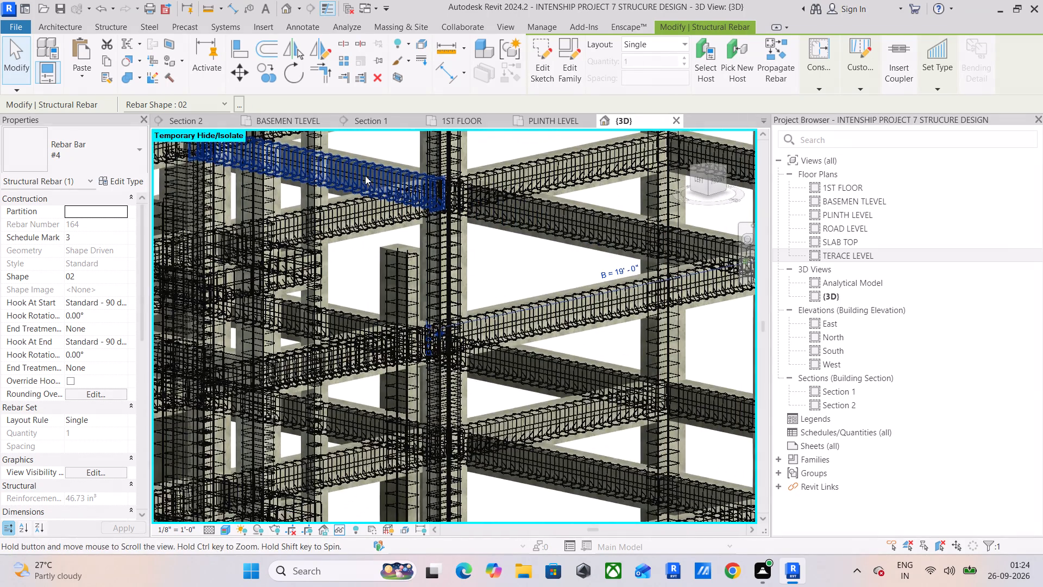
scroll(370, 184, "down", 5)
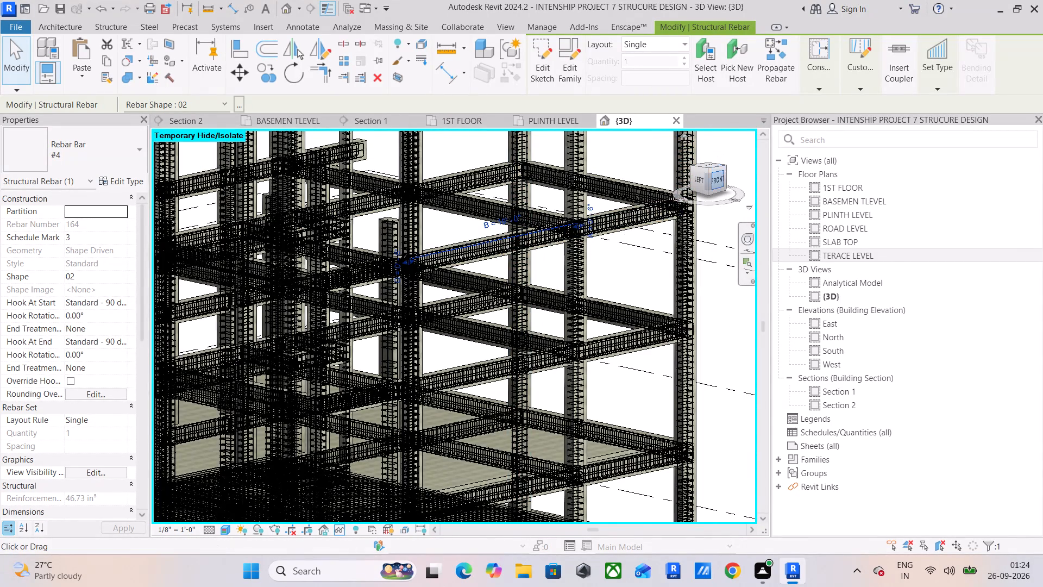
left_click(718, 177)
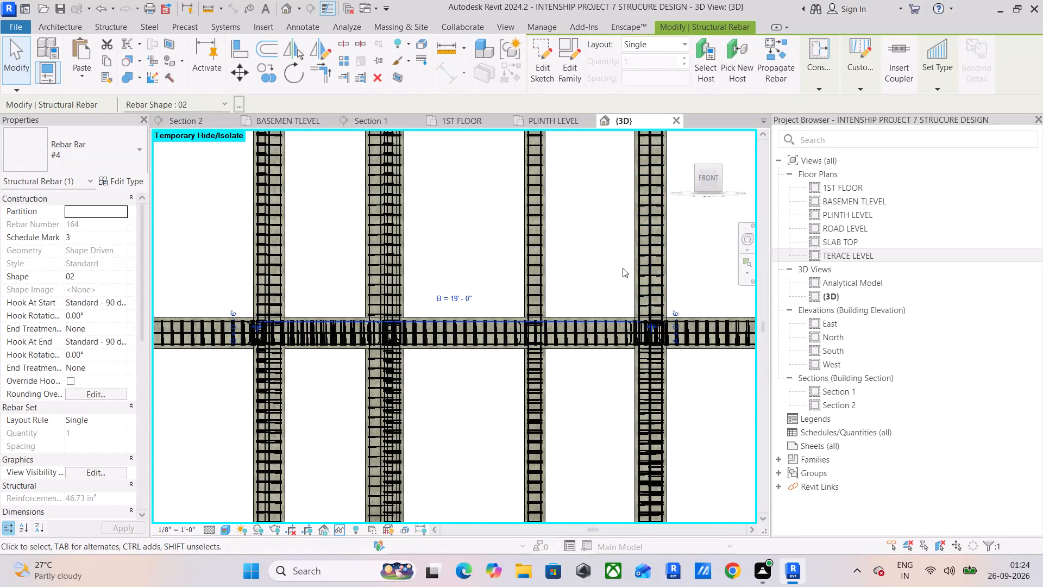
scroll(666, 365, "up", 7)
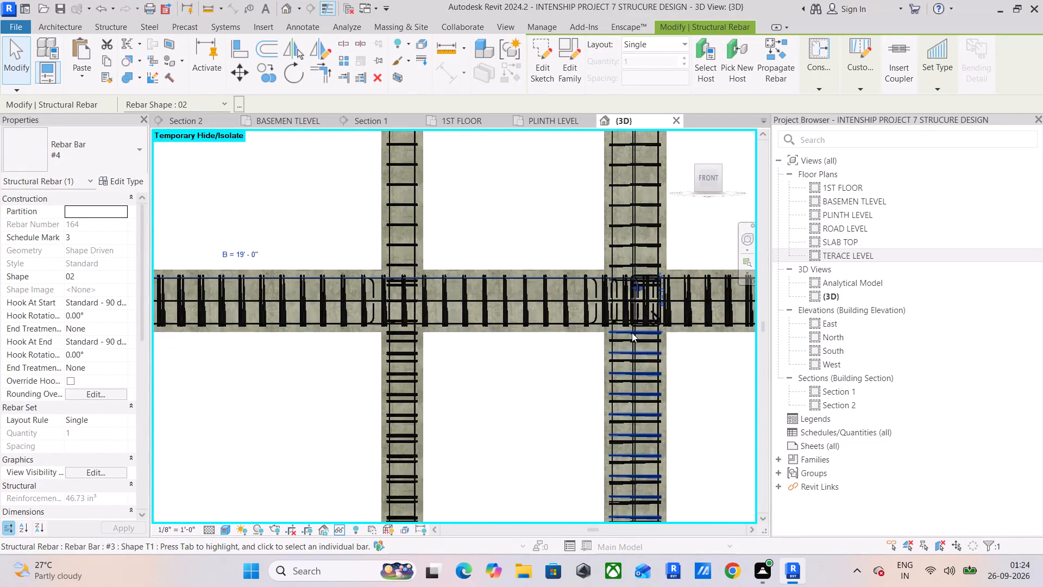
scroll(632, 333, "up", 4)
middle_click_drag(631, 332, 587, 415)
scroll(550, 337, "up", 6)
scroll(566, 306, "down", 4)
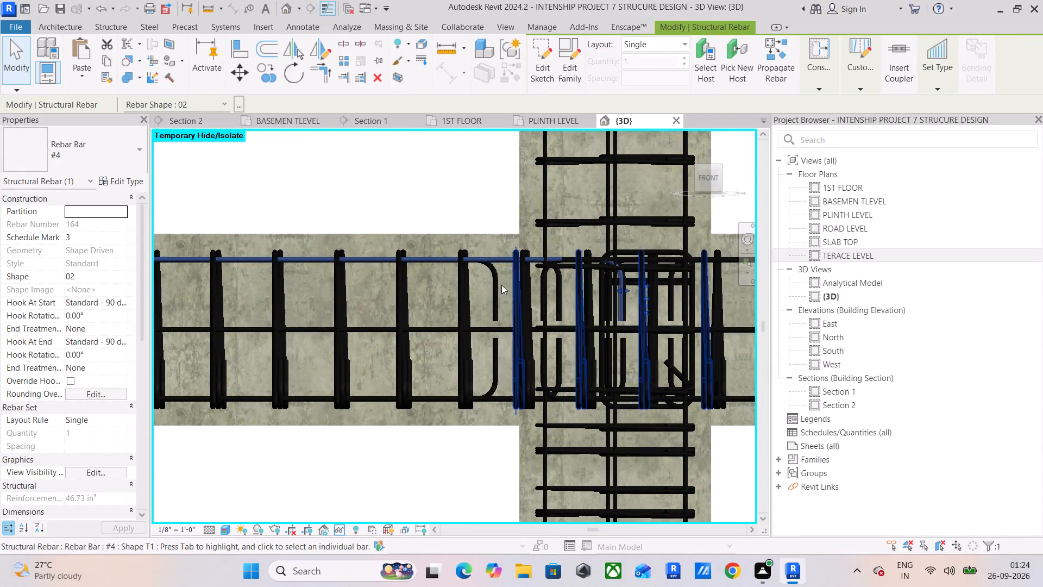
left_click(495, 261)
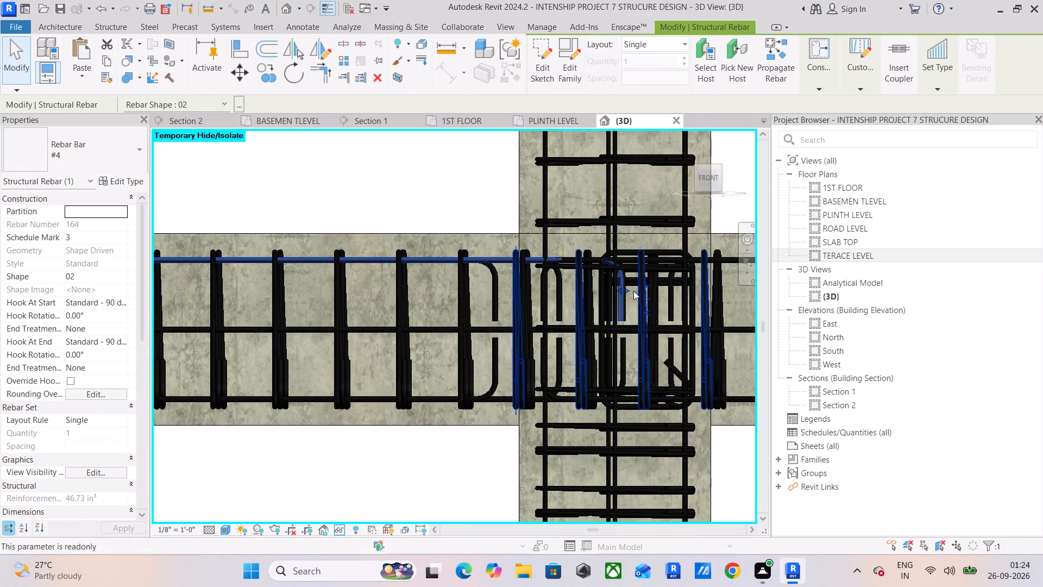
left_click_drag(630, 289, 698, 286)
Extend the hooked end of the beam's other #4 top bar through the junction to the column's far side.
left_click(497, 301)
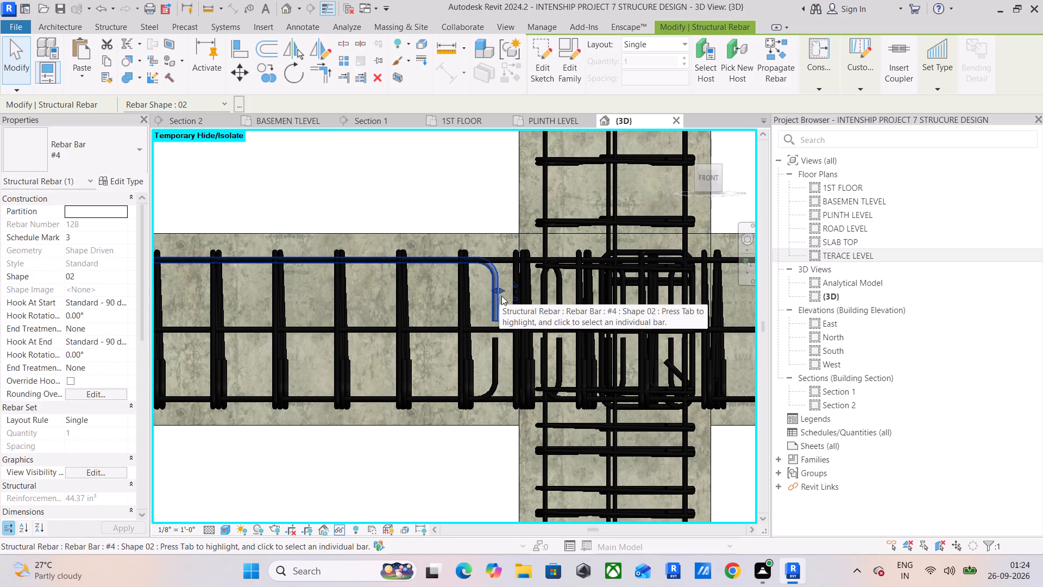
left_click_drag(504, 294, 699, 304)
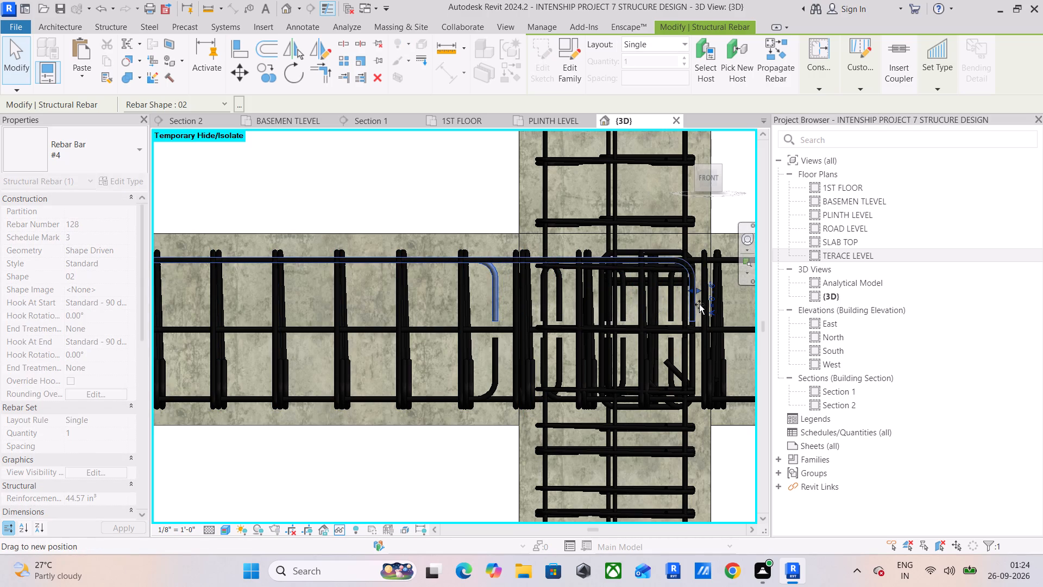
left_click_drag(699, 304, 693, 305)
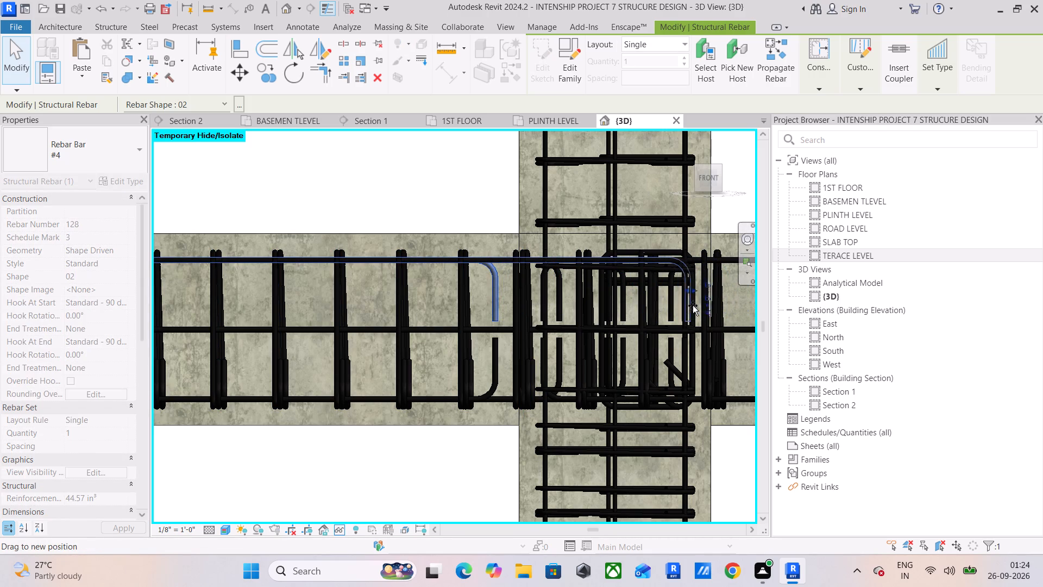
left_click_drag(693, 305, 695, 305)
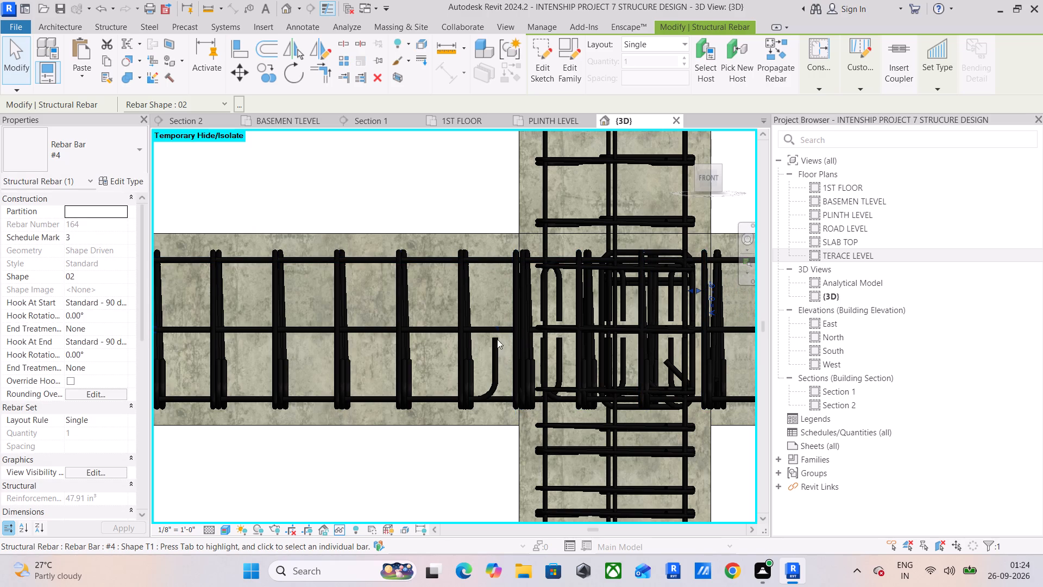
Extend one of the beam's straight mid-depth #4 bars through the junction to the column's far side.
left_click(494, 330)
left_click_drag(500, 330, 649, 335)
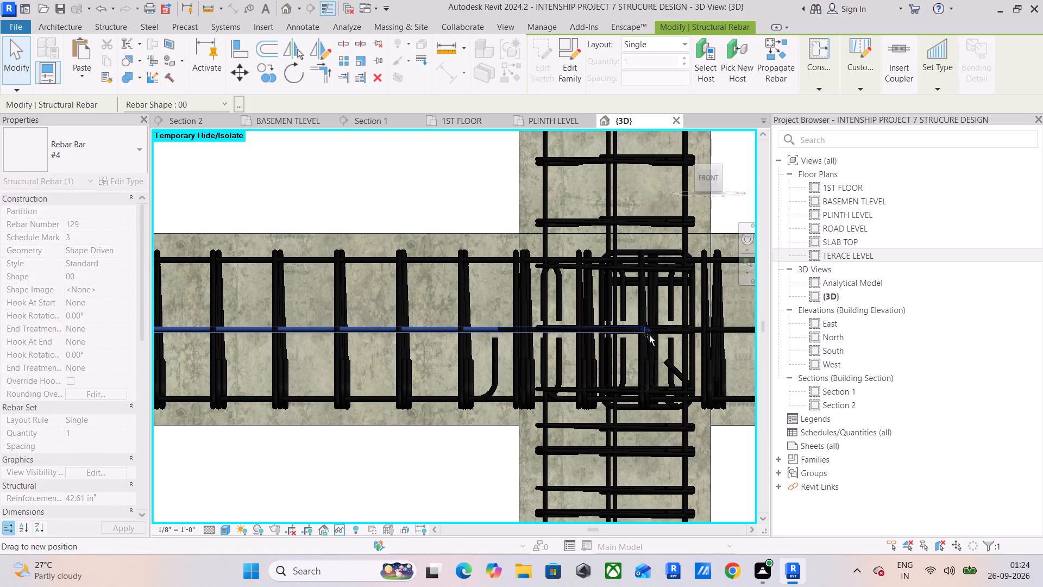
left_click_drag(649, 335, 696, 339)
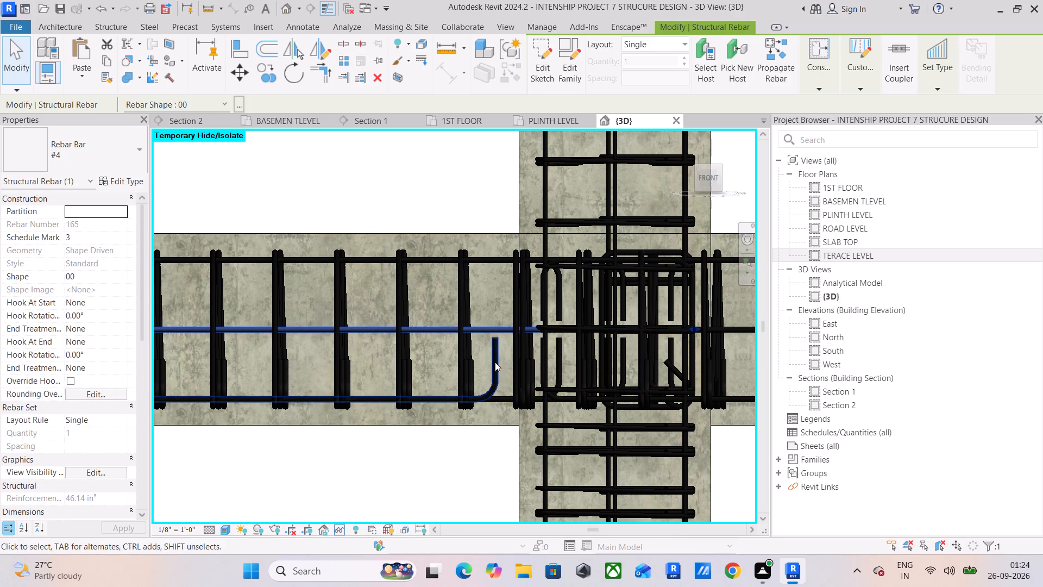
Extend the hooked ends of the beam's two #4 bottom bars to the column's far side, fine-tuning the last one's end.
left_click(495, 362)
left_click_drag(502, 367, 695, 376)
left_click(497, 366)
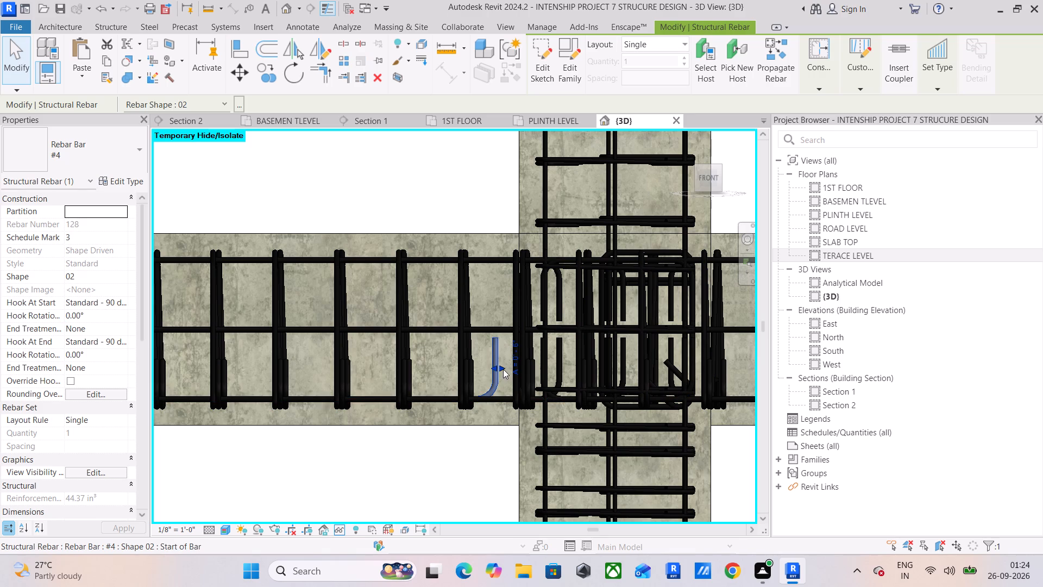
left_click_drag(503, 369, 699, 375)
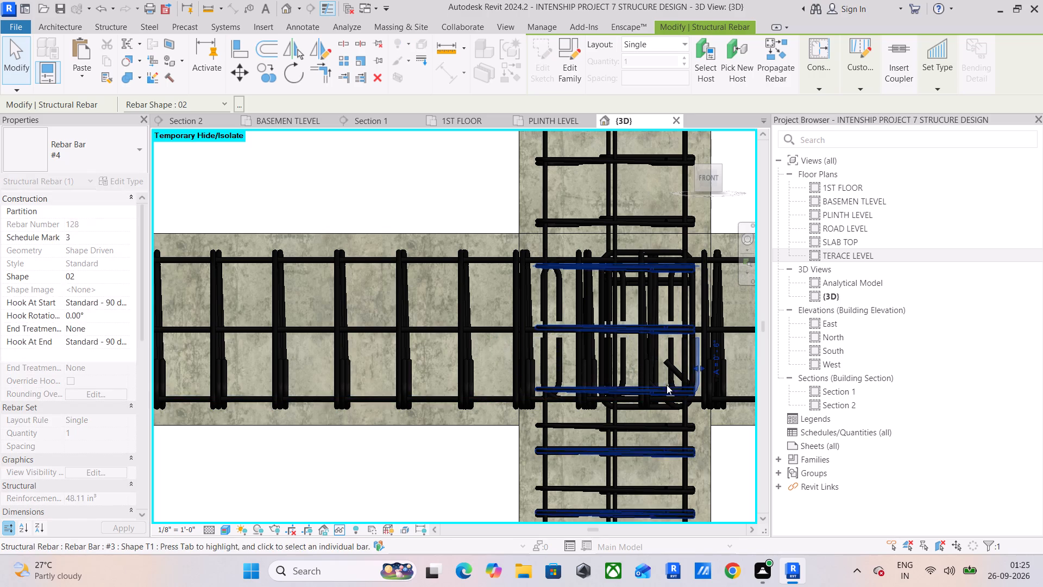
scroll(707, 363, "up", 9)
left_click_drag(686, 384, 665, 387)
Find the remaining short mid-depth #4 straight bar and extend it through the junction to the column's far side.
scroll(485, 370, "down", 5)
middle_click_drag(433, 360, 636, 418)
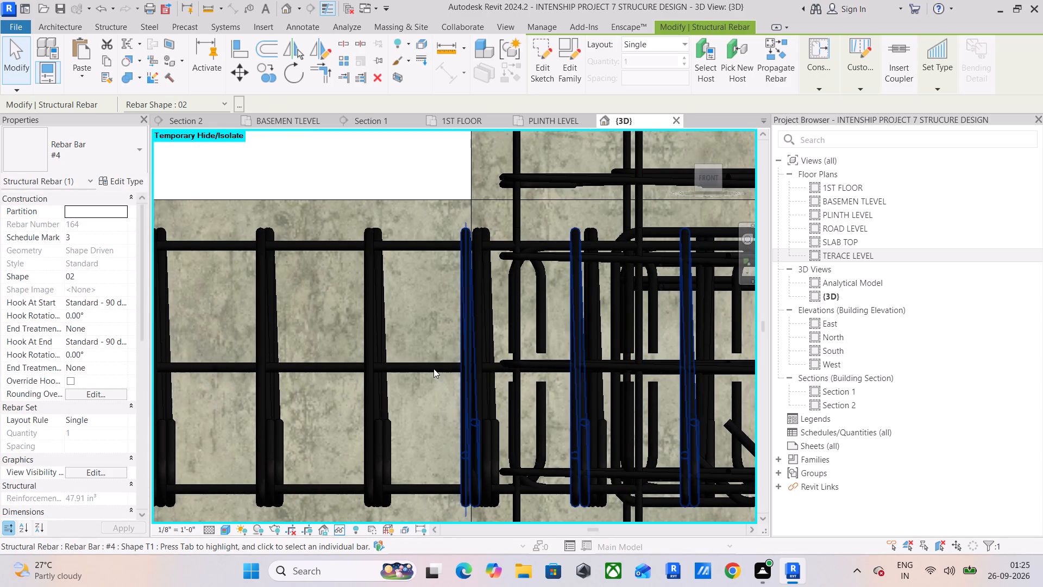
left_click(428, 367)
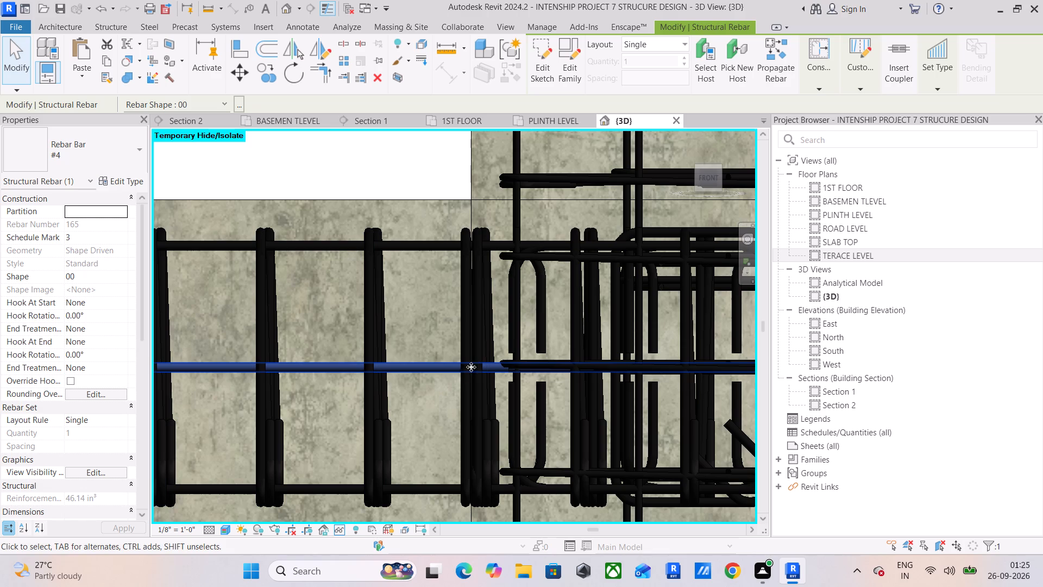
left_click(429, 406)
scroll(407, 371, "down", 6)
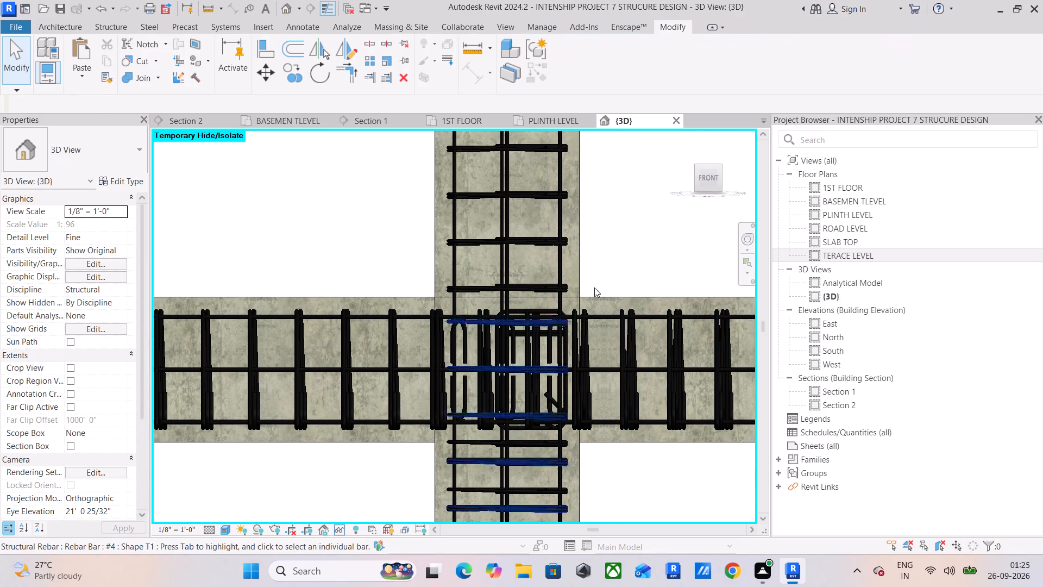
left_click_drag(705, 182, 704, 188)
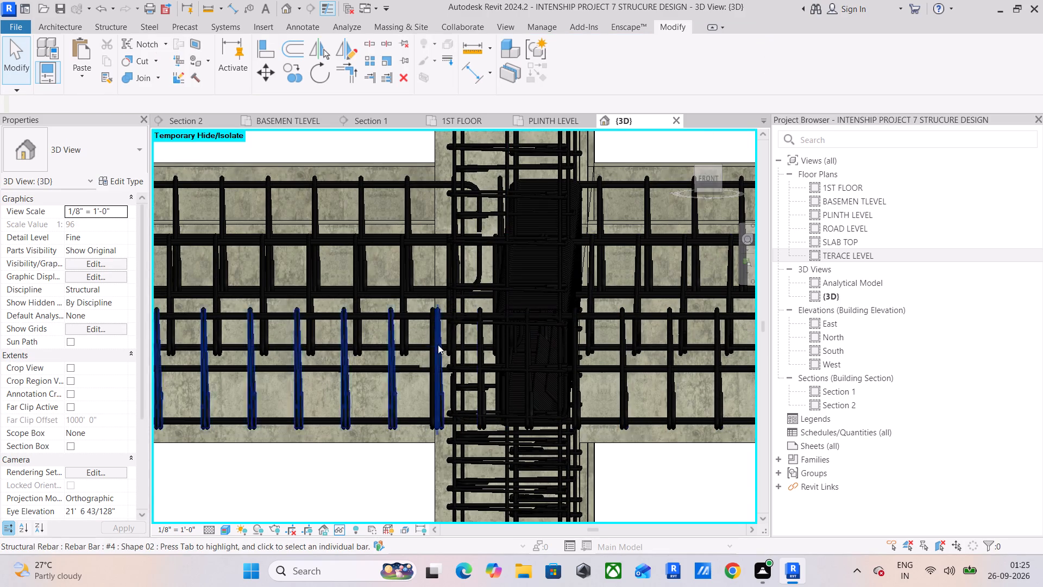
left_click(412, 363)
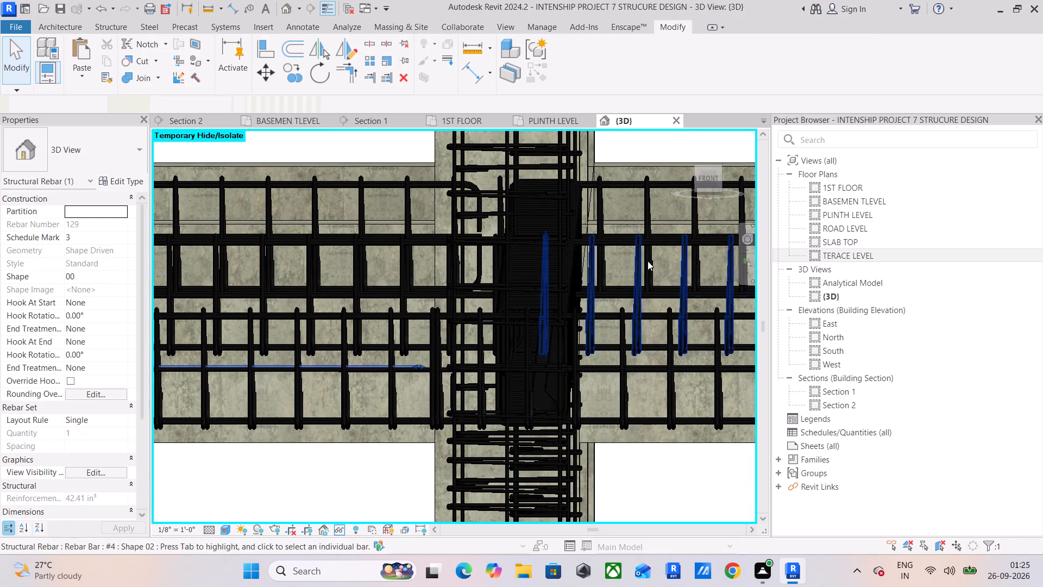
left_click(705, 179)
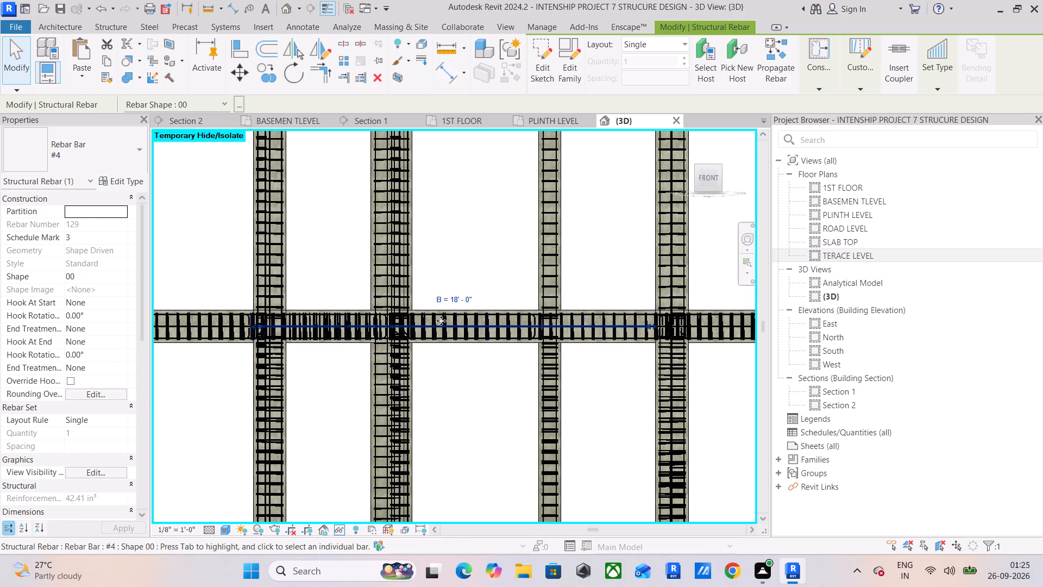
scroll(648, 318, "up", 10)
middle_click_drag(662, 321, 398, 305)
scroll(397, 305, "up", 5)
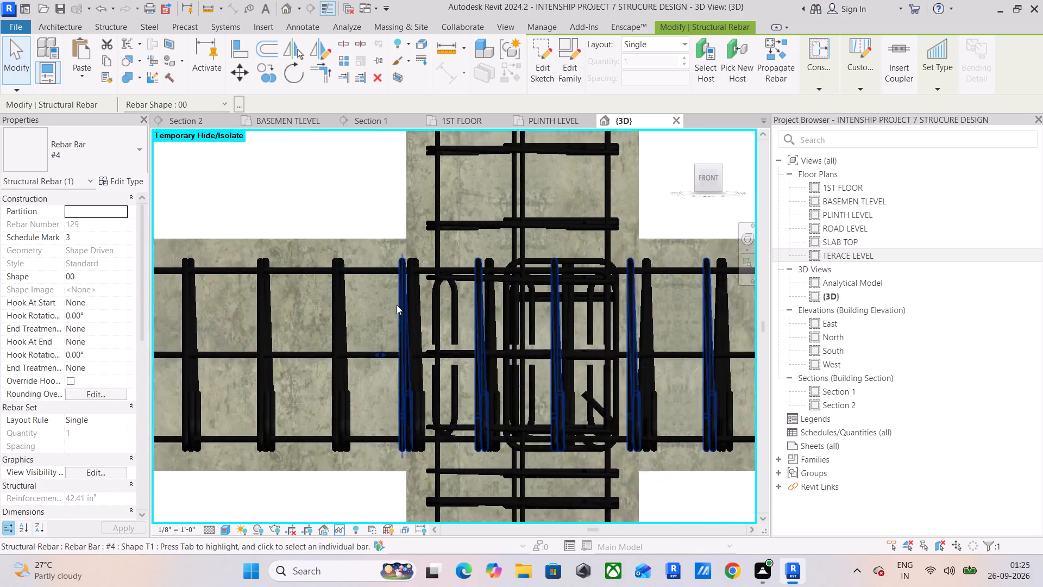
left_click_drag(379, 361, 586, 379)
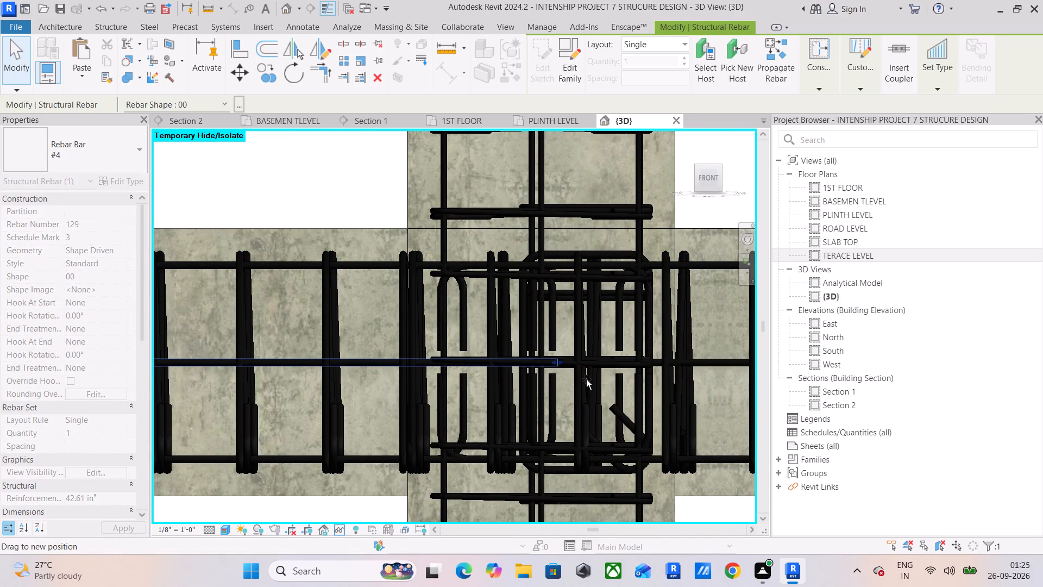
left_click_drag(586, 379, 652, 385)
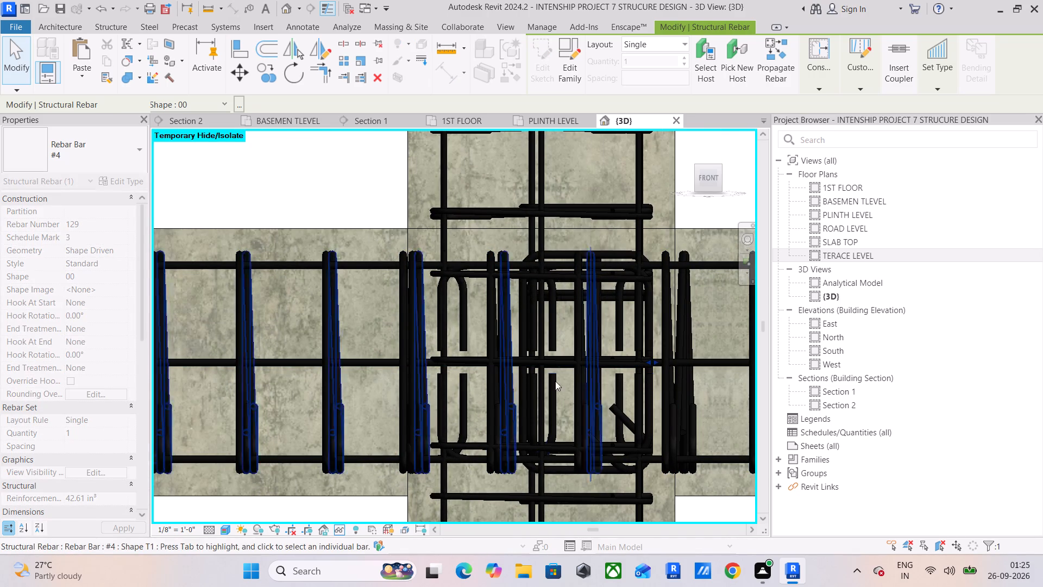
left_click(297, 172)
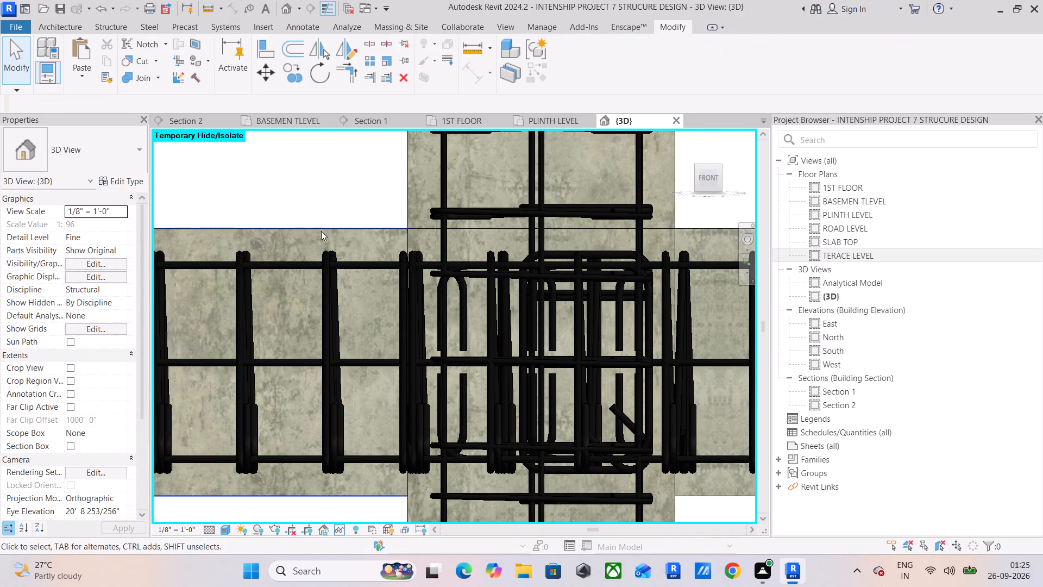
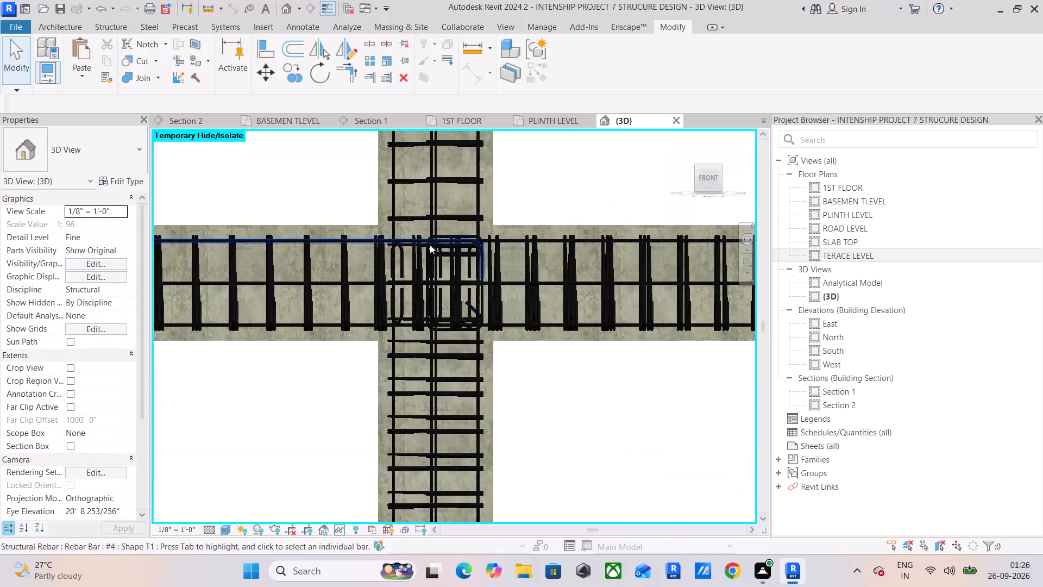
Extend the hooked ends of the beam's two #4 top bars through the narrow middle column to its far side.
middle_click_drag(442, 257, 336, 290)
left_click(437, 420)
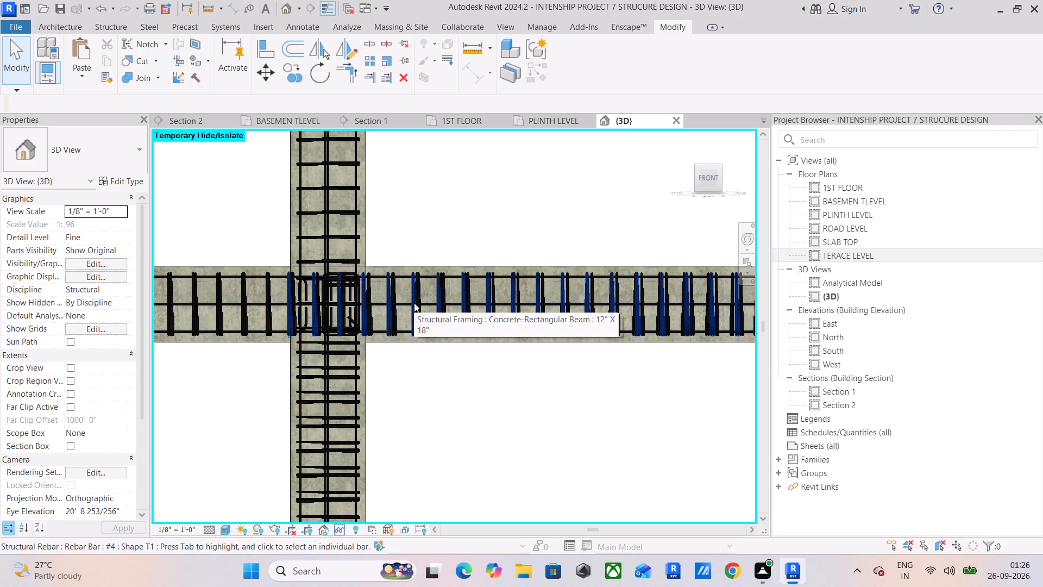
scroll(370, 353, "down", 4)
middle_click_drag(370, 353, 587, 346)
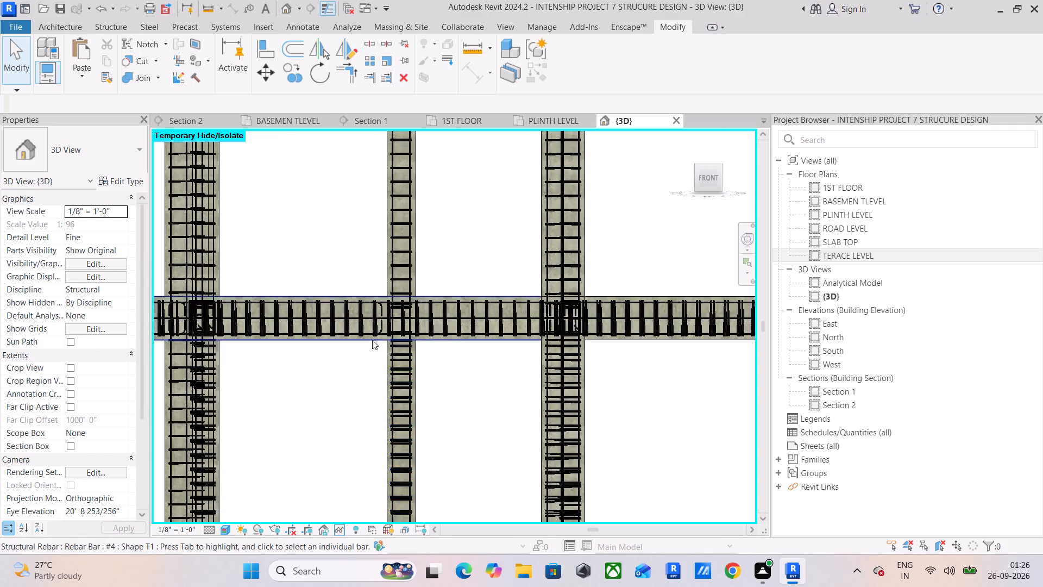
scroll(365, 335, "up", 9)
middle_click_drag(395, 317, 341, 371)
scroll(386, 331, "up", 1)
scroll(343, 320, "up", 4)
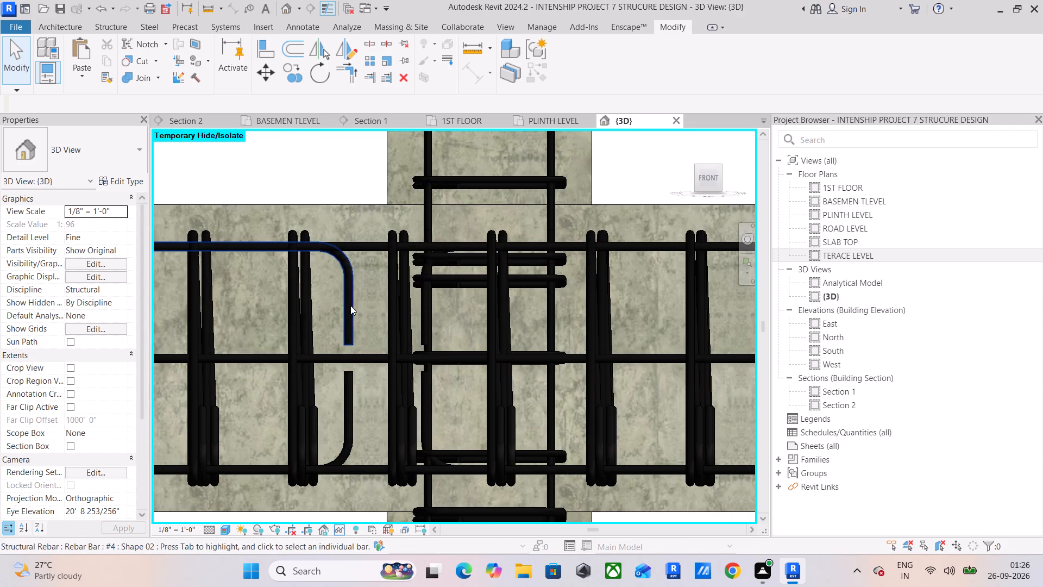
left_click(350, 305)
left_click_drag(356, 295, 539, 298)
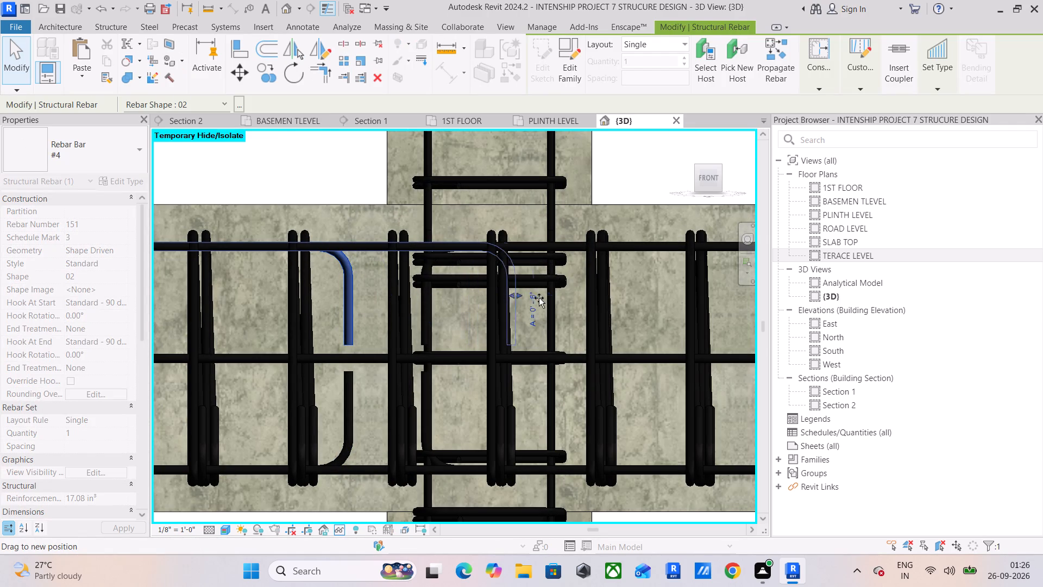
left_click_drag(539, 298, 592, 307)
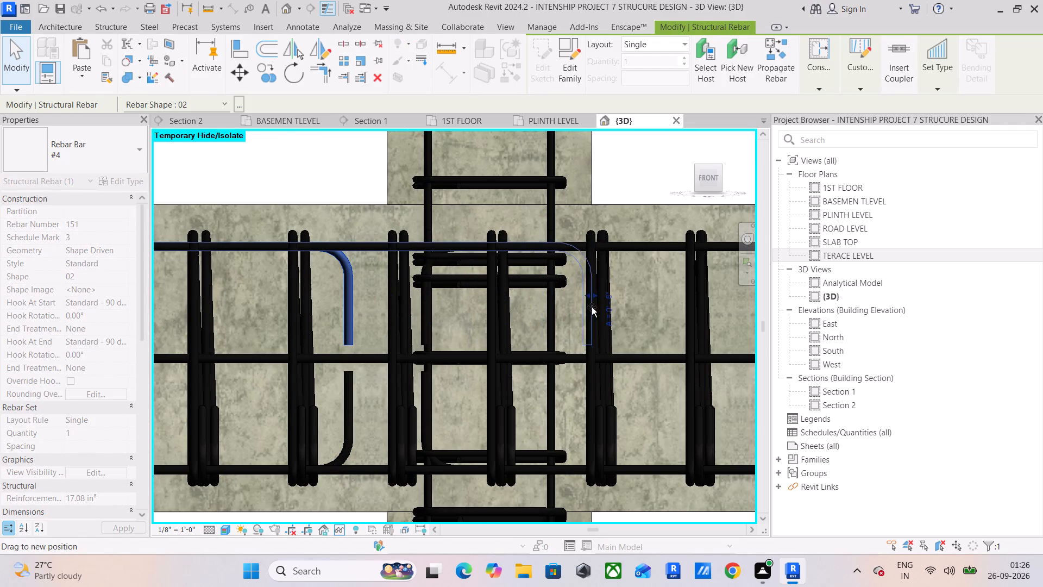
left_click_drag(592, 307, 541, 321)
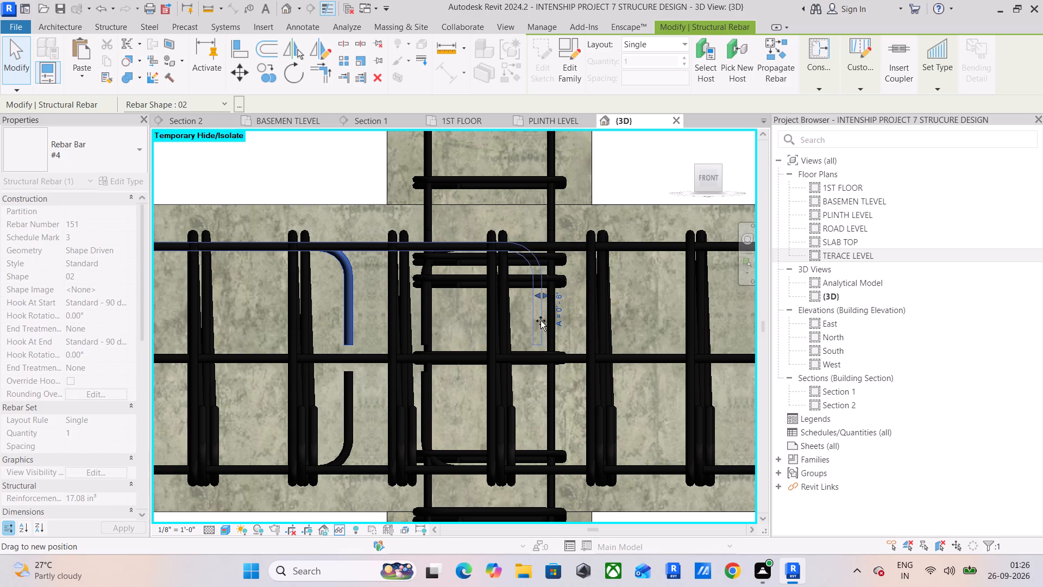
left_click_drag(541, 321, 568, 323)
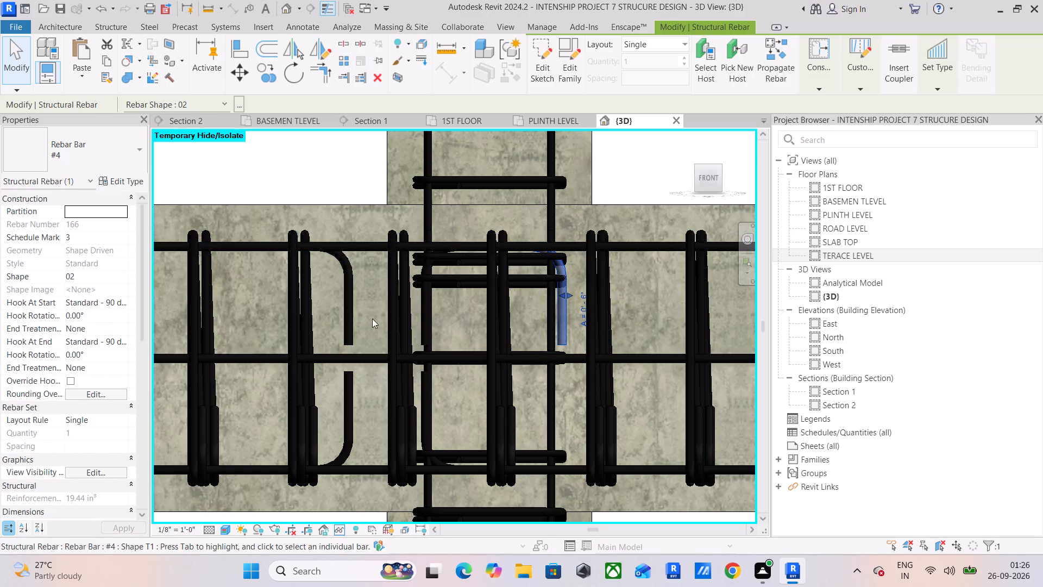
left_click(354, 316)
left_click_drag(353, 296, 391, 297)
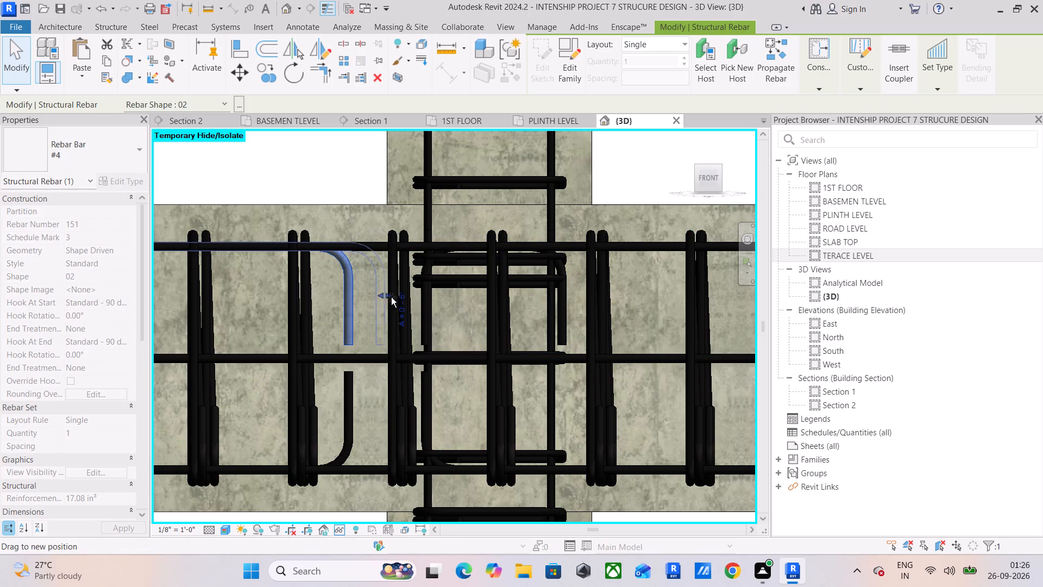
left_click_drag(391, 297, 570, 330)
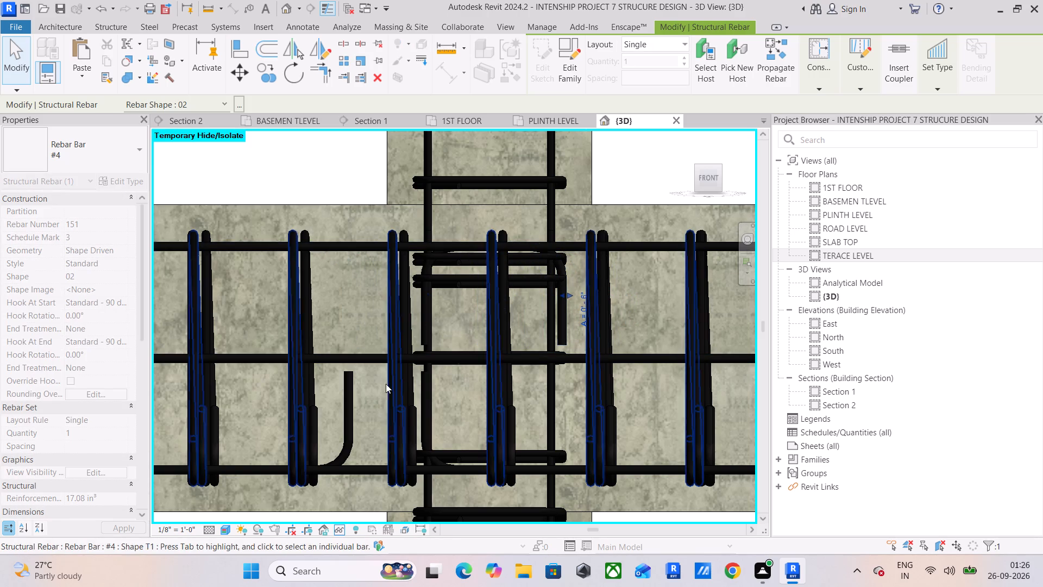
Extend the hooked ends of the beam's two #4 bottom bars through the same narrow column to its far side.
left_click(344, 359)
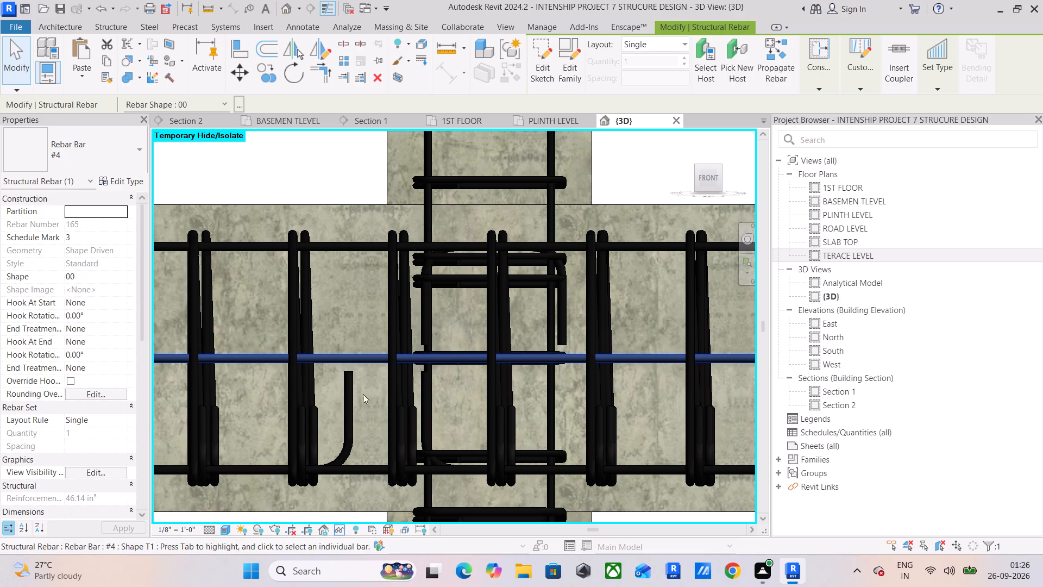
left_click(351, 413)
left_click_drag(359, 421, 472, 426)
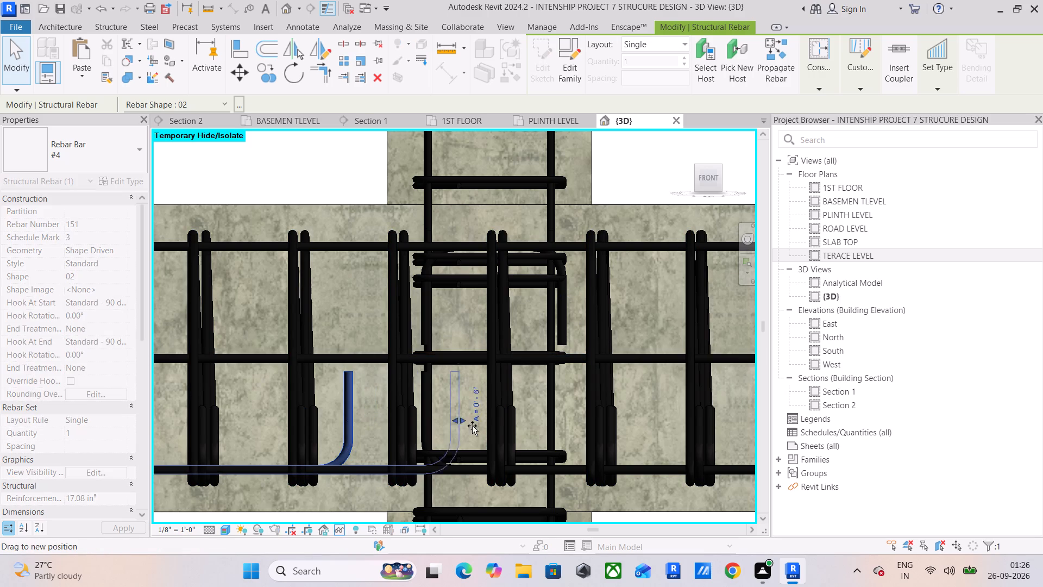
left_click_drag(472, 426, 559, 437)
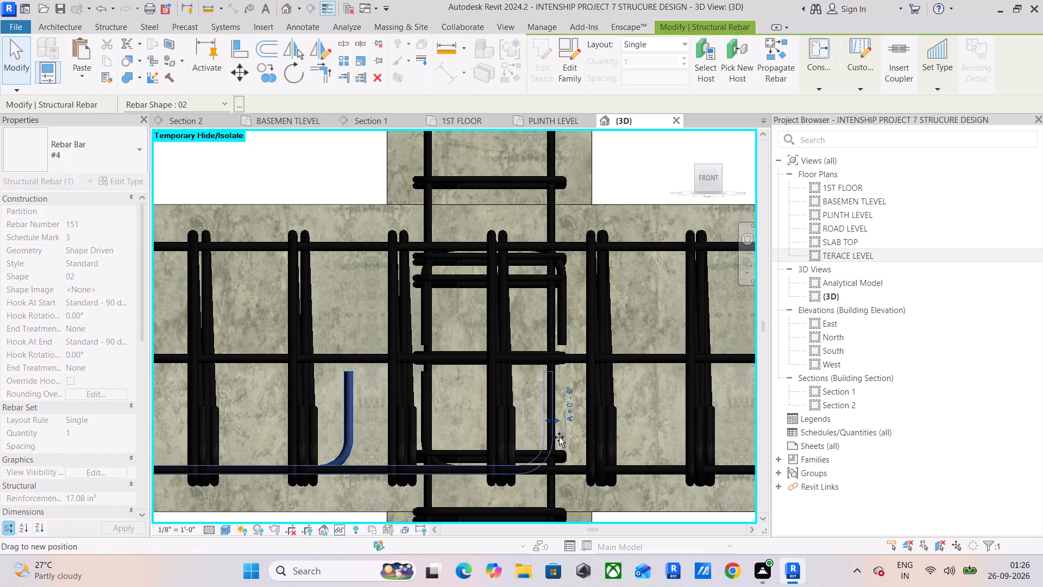
left_click_drag(559, 437, 565, 437)
left_click(351, 407)
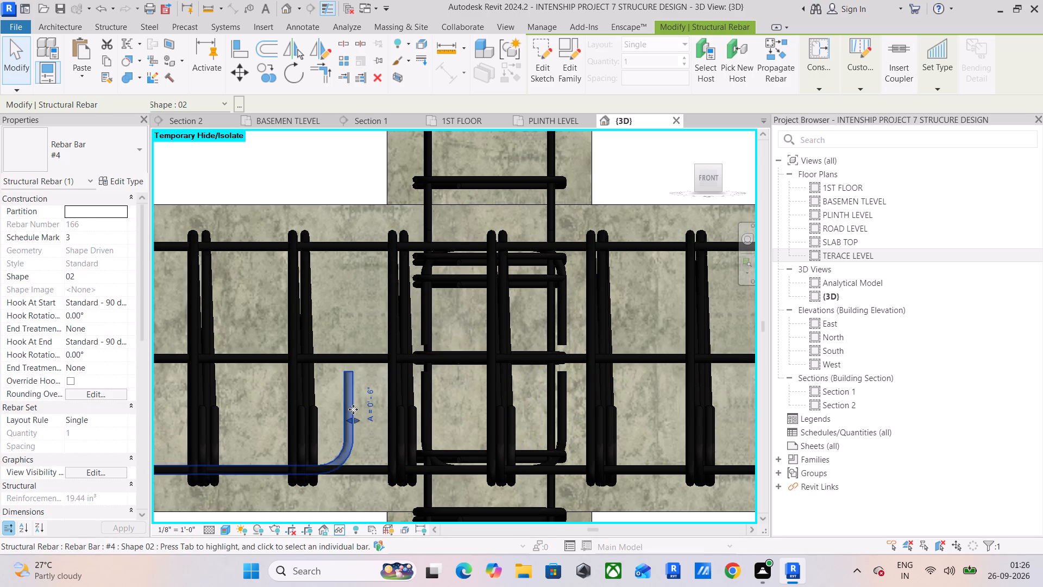
left_click_drag(356, 419, 568, 437)
left_click(526, 402)
Check the straight mid-depth #4 bar along the beam and examine the adjoining wide column junction for short bar ends.
left_click(353, 358)
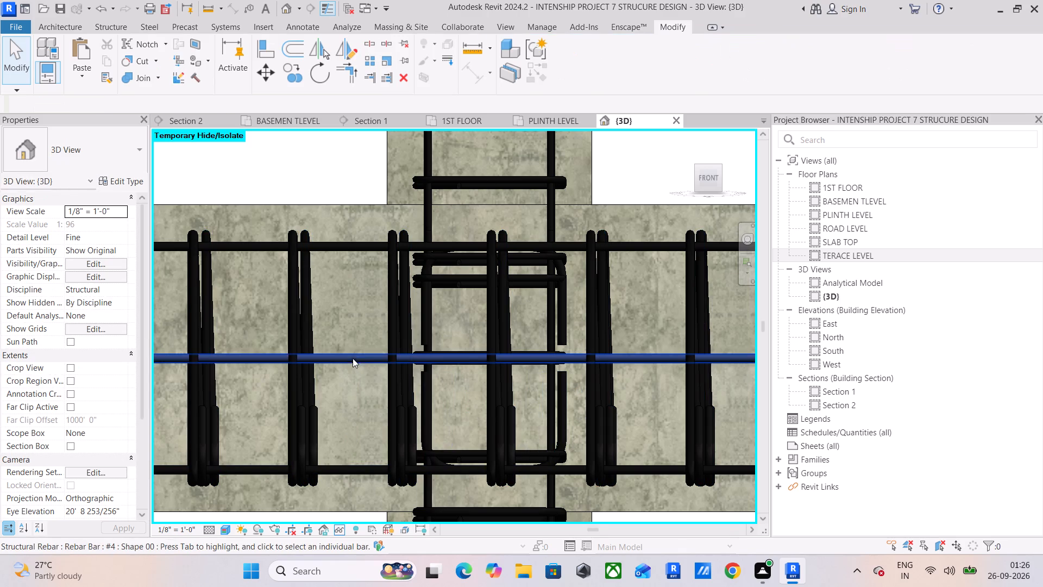
middle_click_drag(224, 383, 386, 382)
scroll(386, 382, "up", 1)
scroll(388, 370, "down", 6)
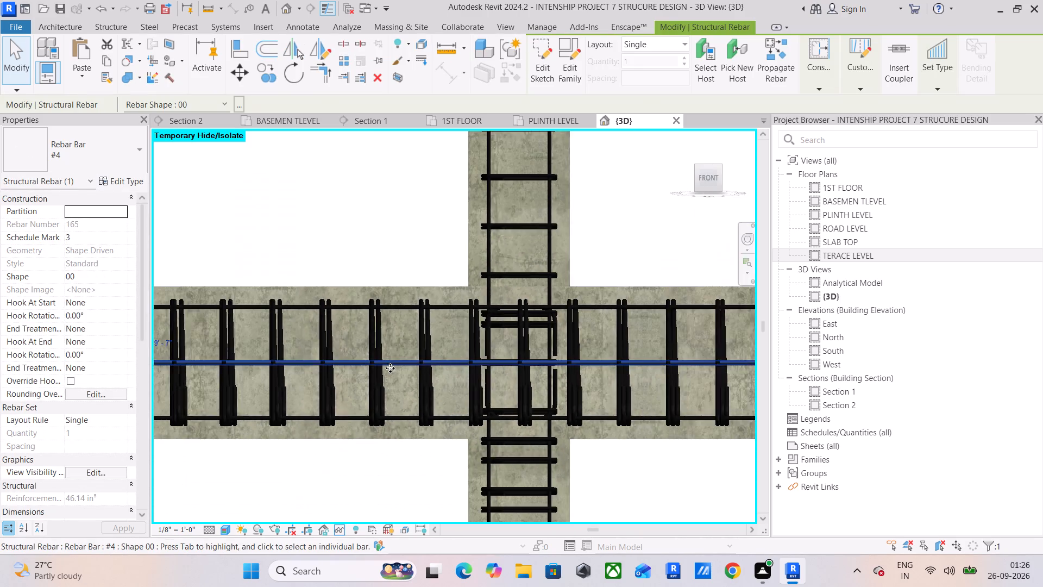
scroll(390, 368, "down", 8)
middle_click_drag(348, 364, 356, 366)
middle_click_drag(369, 368, 483, 379)
scroll(267, 377, "up", 2)
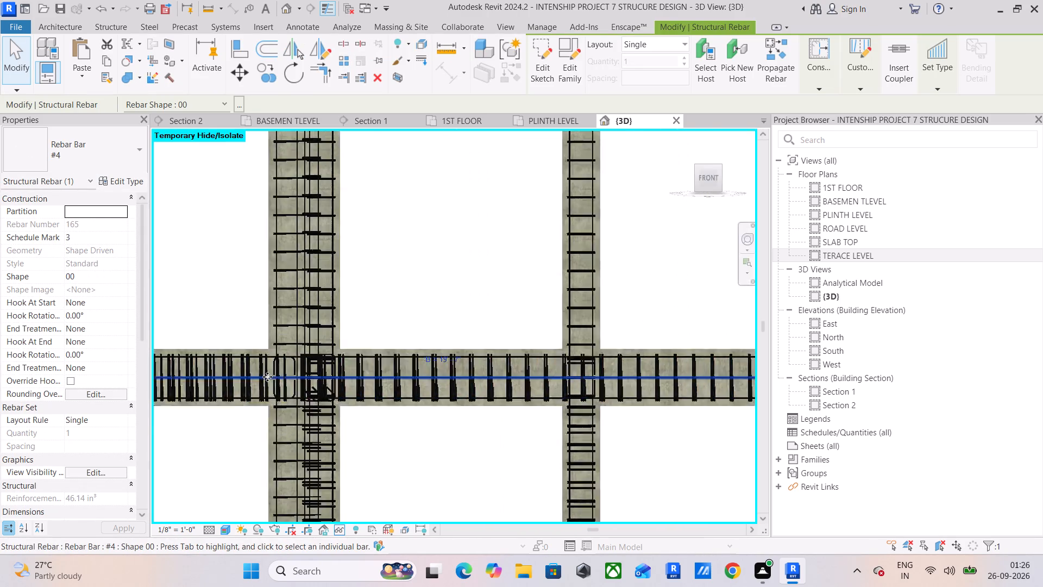
scroll(267, 377, "up", 8)
scroll(279, 344, "down", 2)
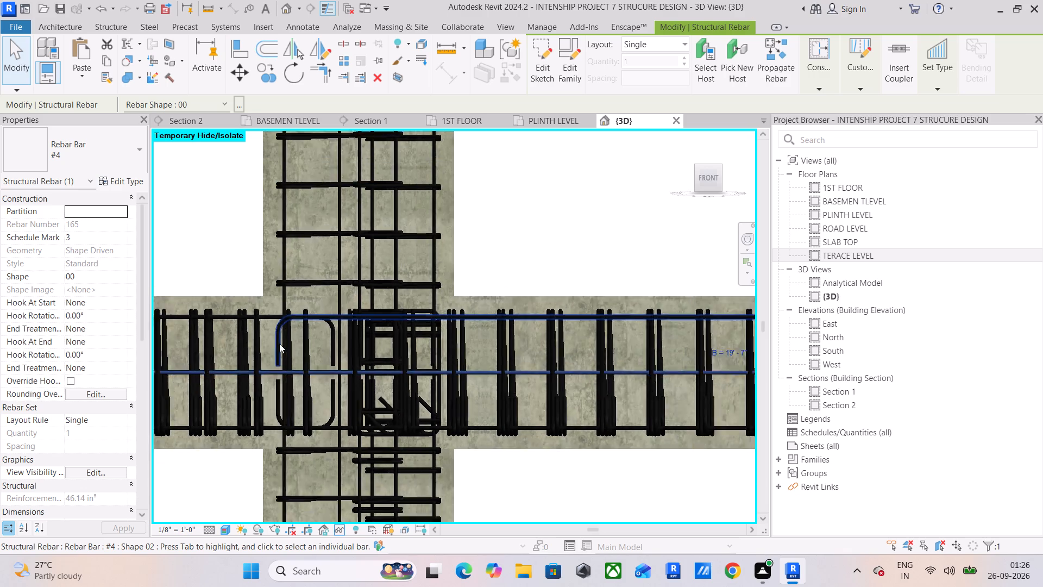
scroll(279, 344, "down", 2)
scroll(236, 360, "down", 6)
middle_click_drag(236, 360, 518, 378)
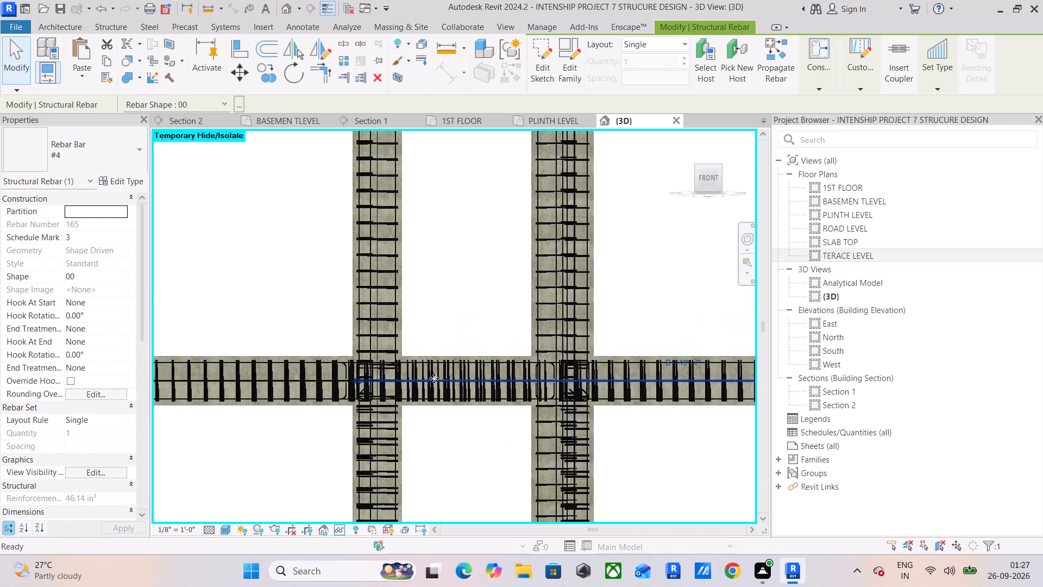
At the next wide column junction, extend the hooked ends of both #4 top bars to the far side of the narrower column cage.
scroll(340, 371, "down", 1)
scroll(338, 377, "up", 10)
middle_click_drag(346, 375, 249, 397)
scroll(250, 391, "up", 4)
left_click(273, 372)
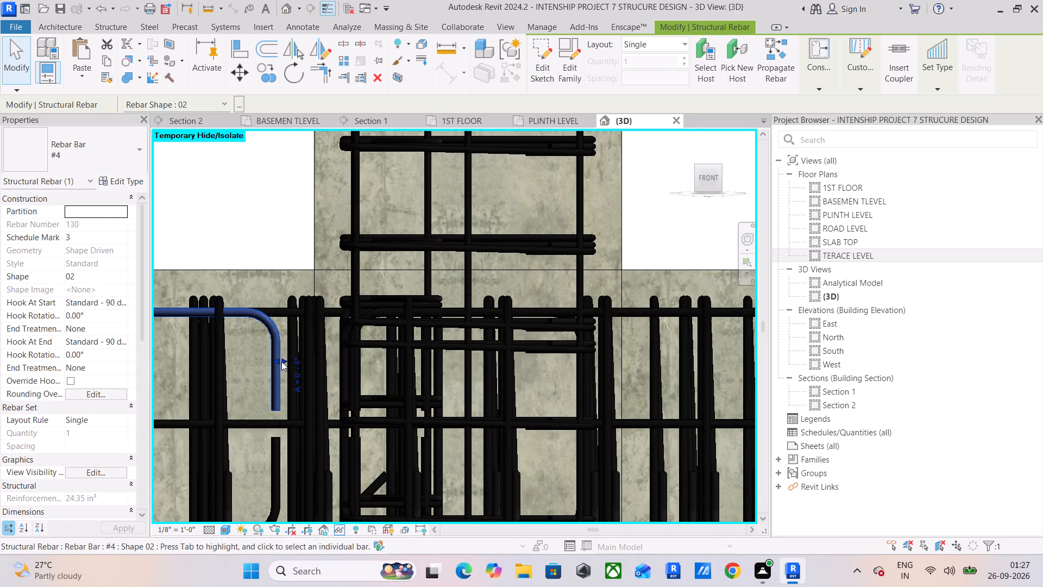
left_click_drag(284, 360, 468, 377)
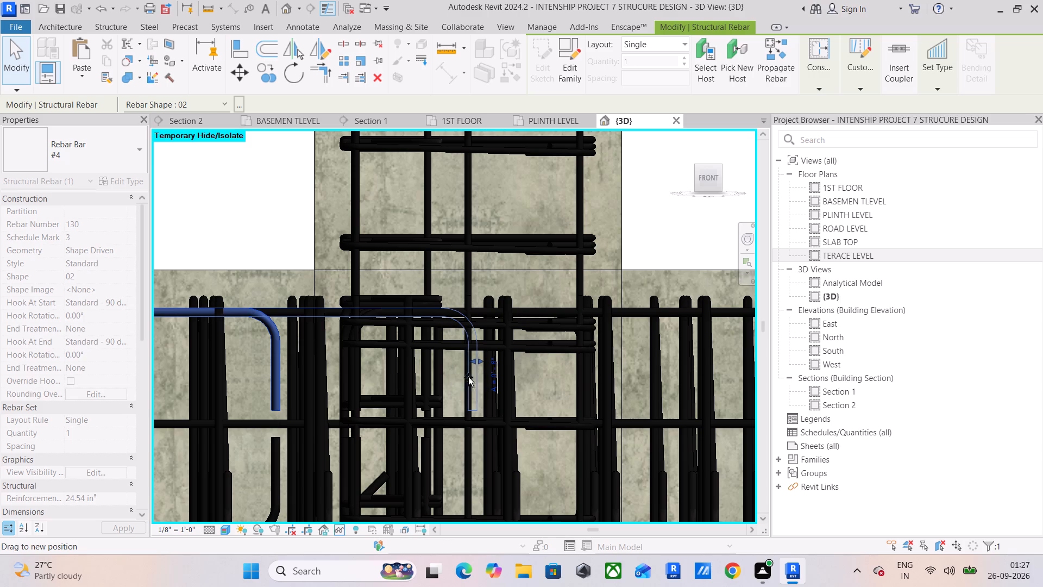
left_click_drag(468, 377, 437, 383)
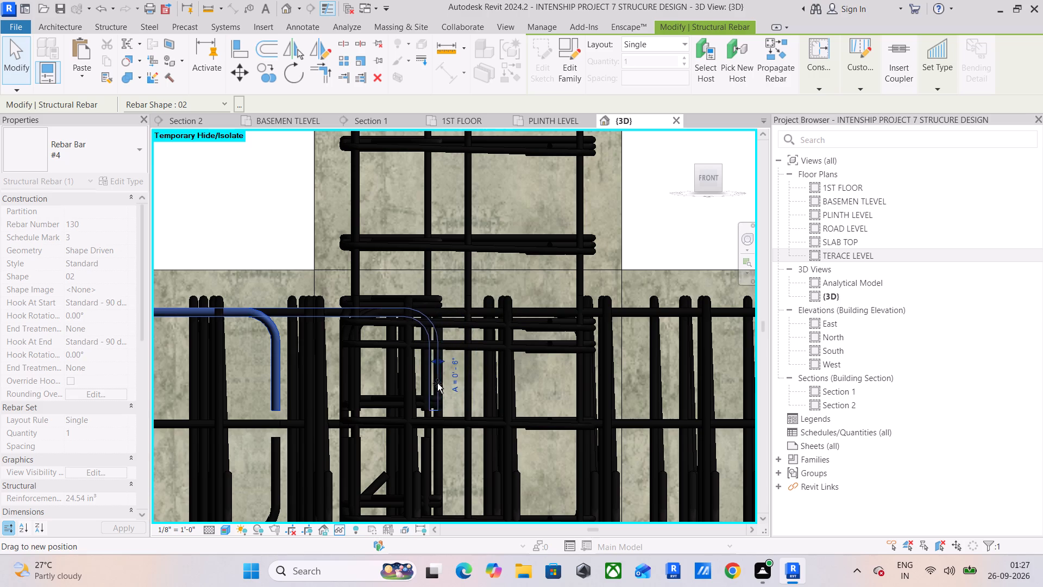
left_click_drag(437, 383, 520, 392)
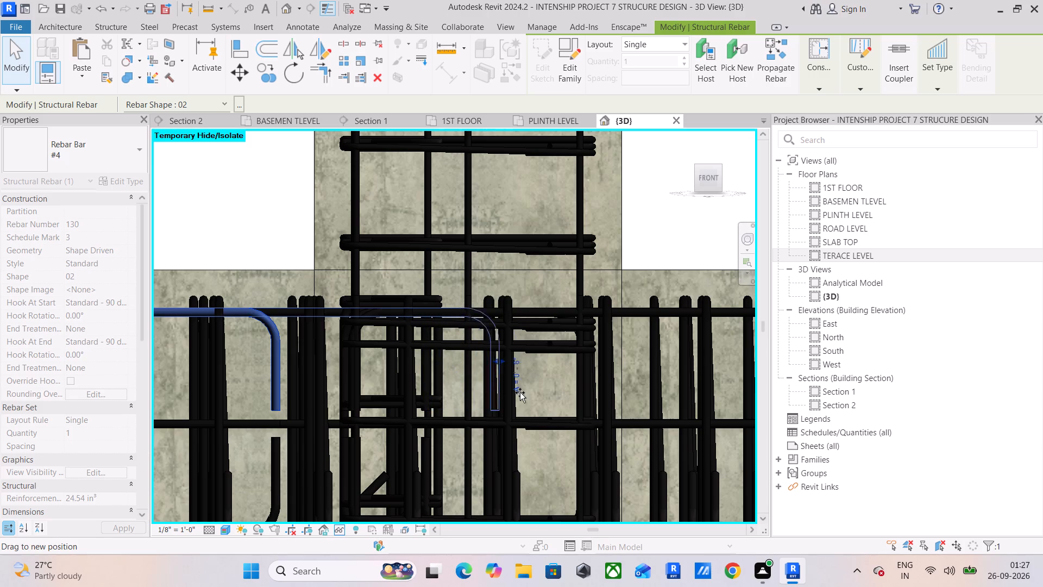
left_click_drag(520, 392, 430, 403)
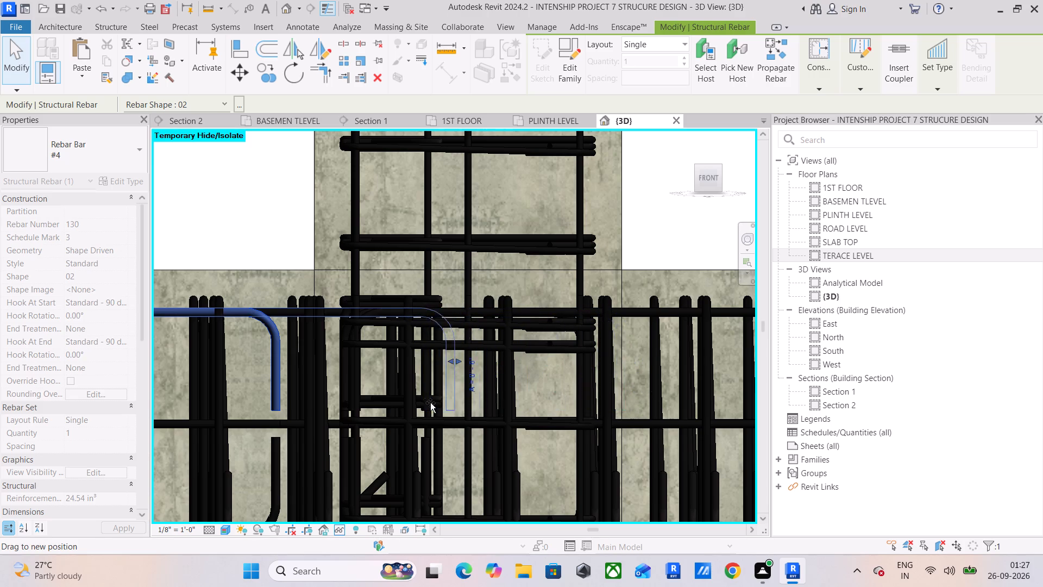
left_click_drag(430, 403, 440, 404)
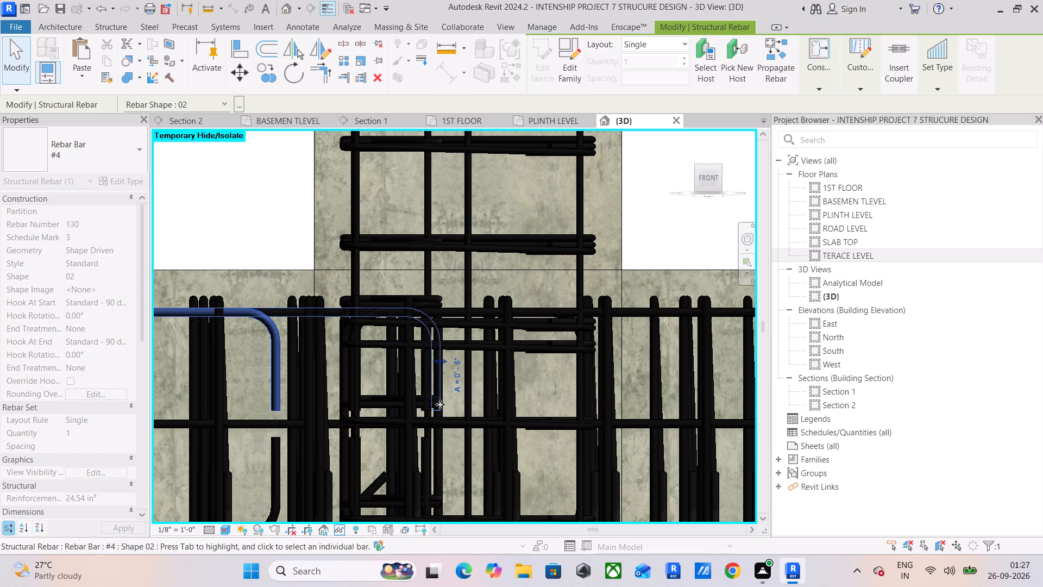
left_click(275, 376)
left_click_drag(287, 364, 327, 364)
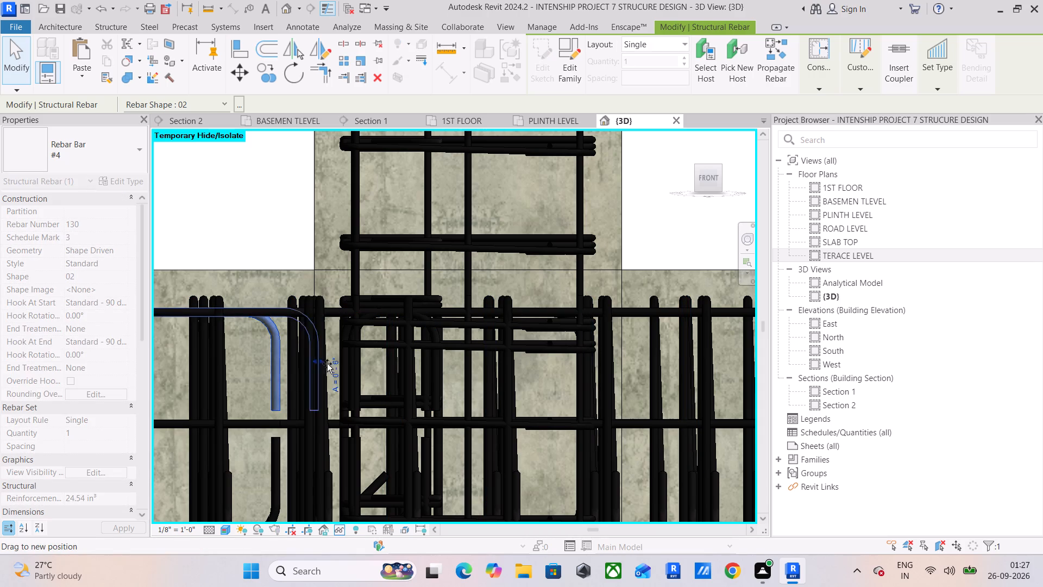
left_click_drag(327, 364, 443, 383)
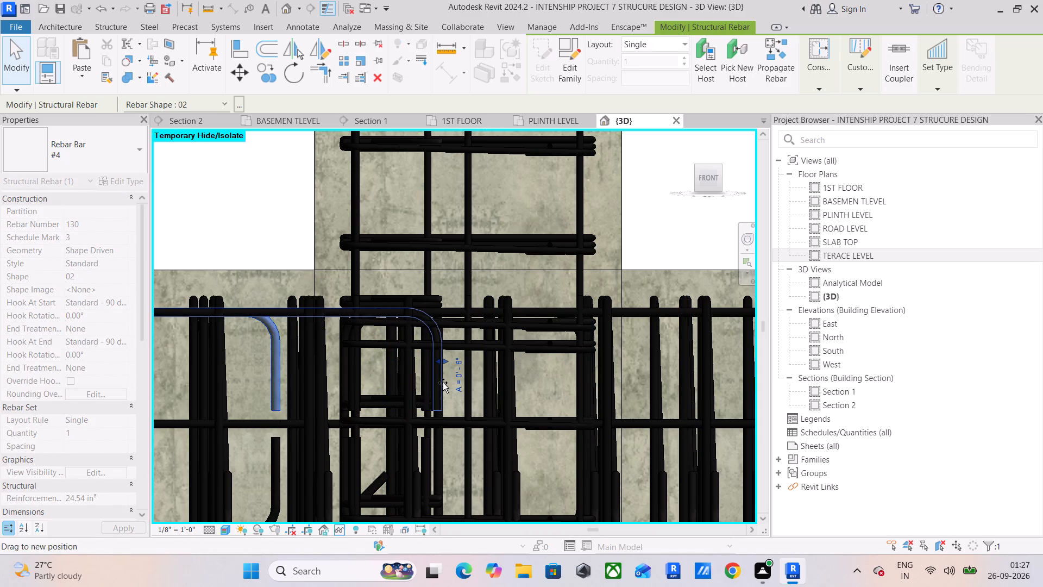
left_click_drag(443, 383, 441, 384)
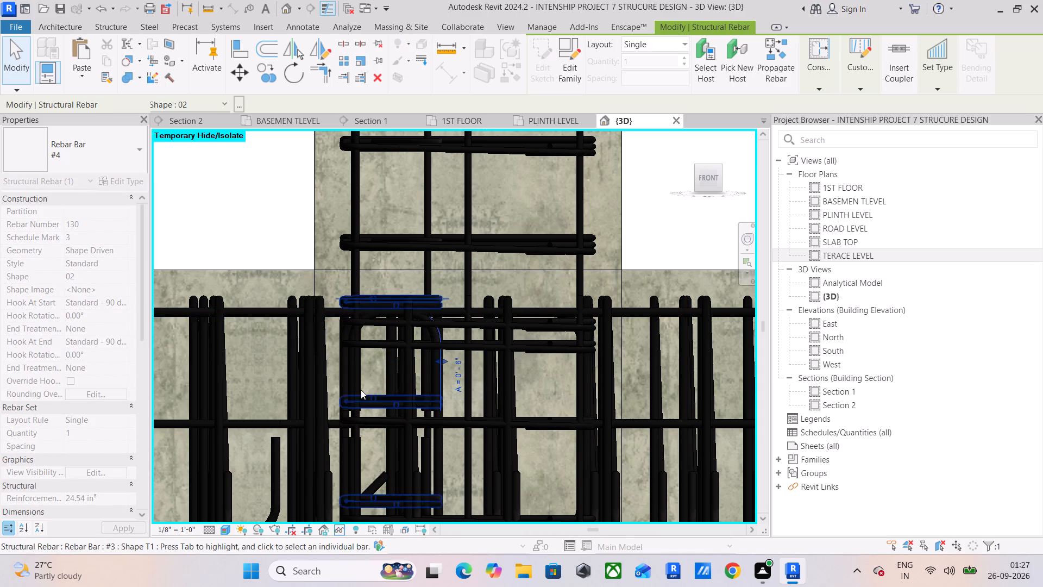
Extend the hooked ends of both #4 bottom bars at this junction to the far side of the narrower column cage.
middle_click_drag(357, 390, 362, 316)
scroll(362, 316, "up", 1)
left_click(262, 414)
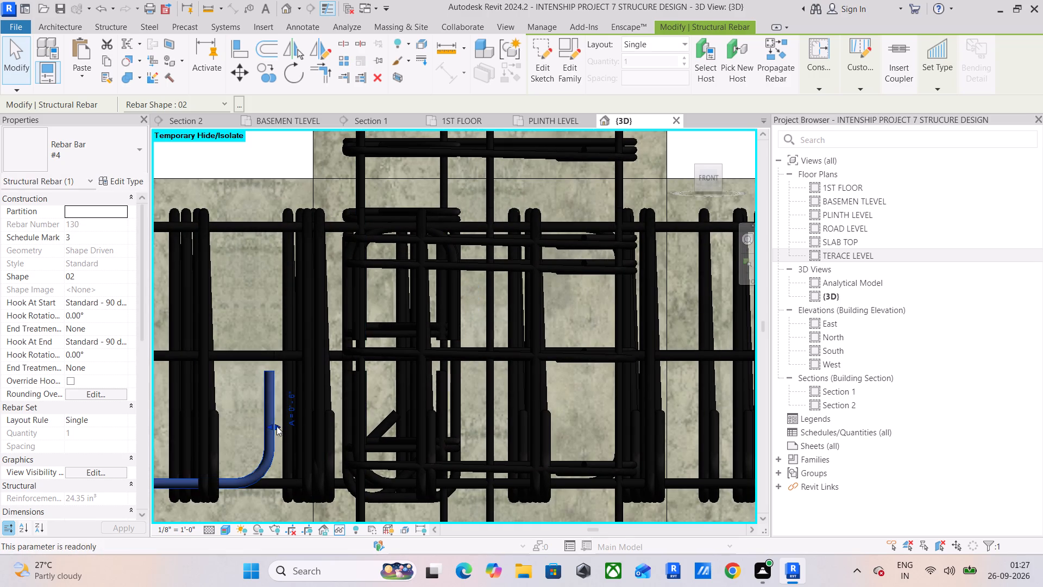
left_click_drag(277, 426, 459, 448)
left_click(271, 425)
left_click_drag(278, 427, 416, 440)
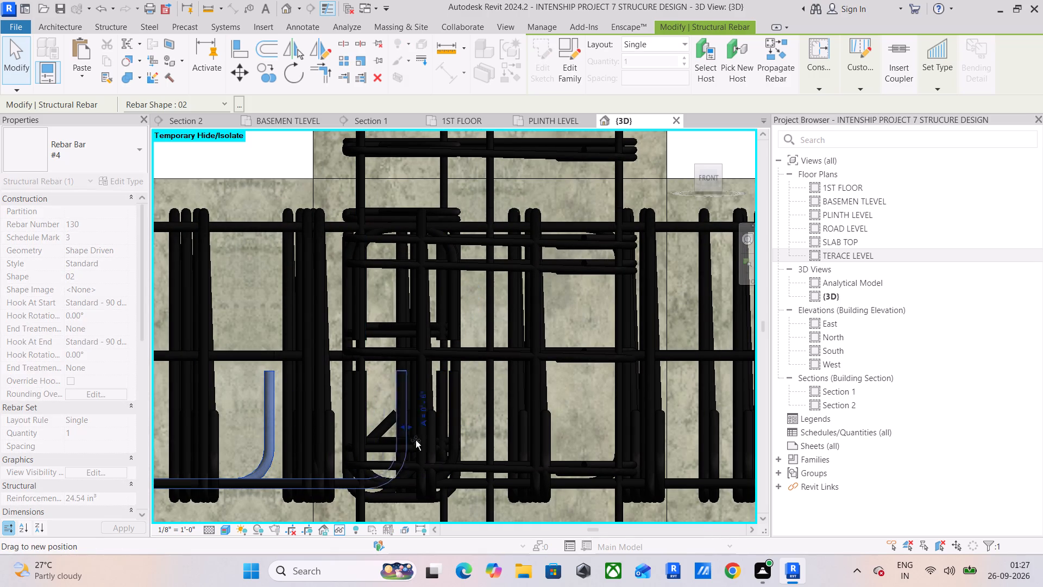
left_click_drag(416, 440, 459, 453)
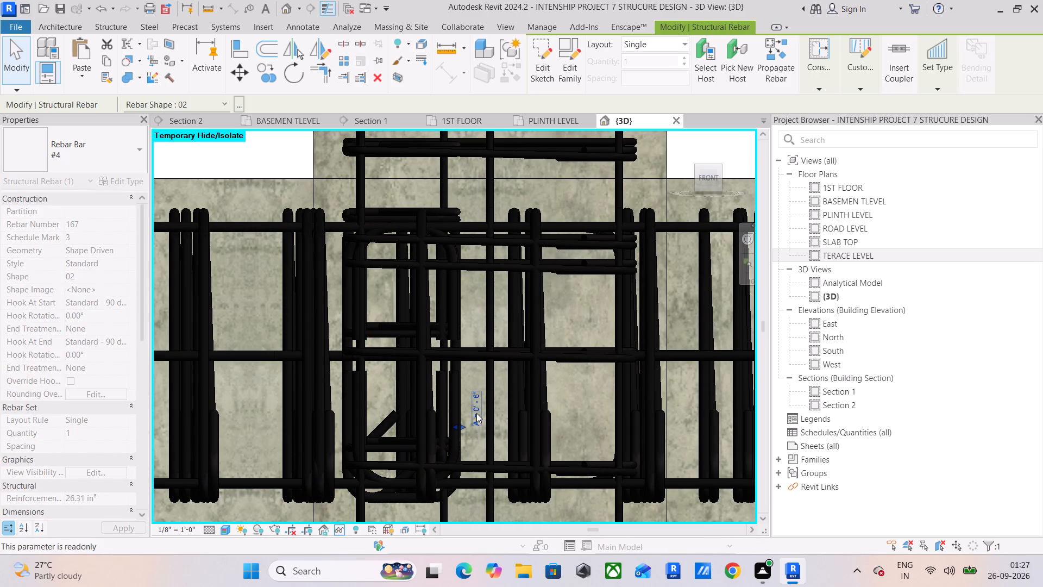
Extend both straight mid-depth #4 bars at this junction to the far side of the narrower column cage.
left_click(221, 359)
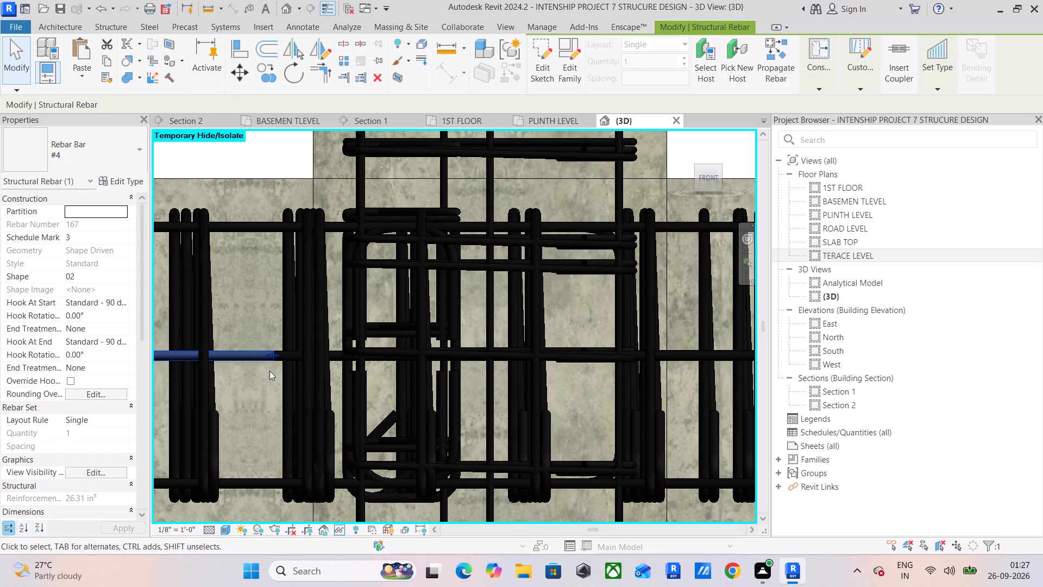
left_click_drag(271, 357, 234, 357)
left_click(254, 359)
left_click_drag(276, 357, 307, 357)
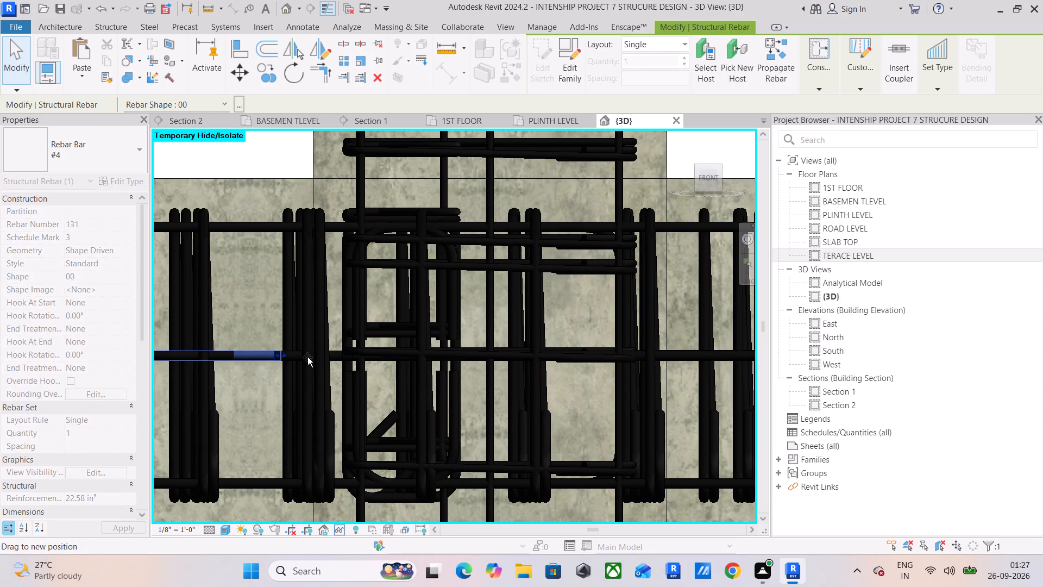
left_click_drag(307, 357, 458, 384)
left_click(254, 401)
left_click(225, 361)
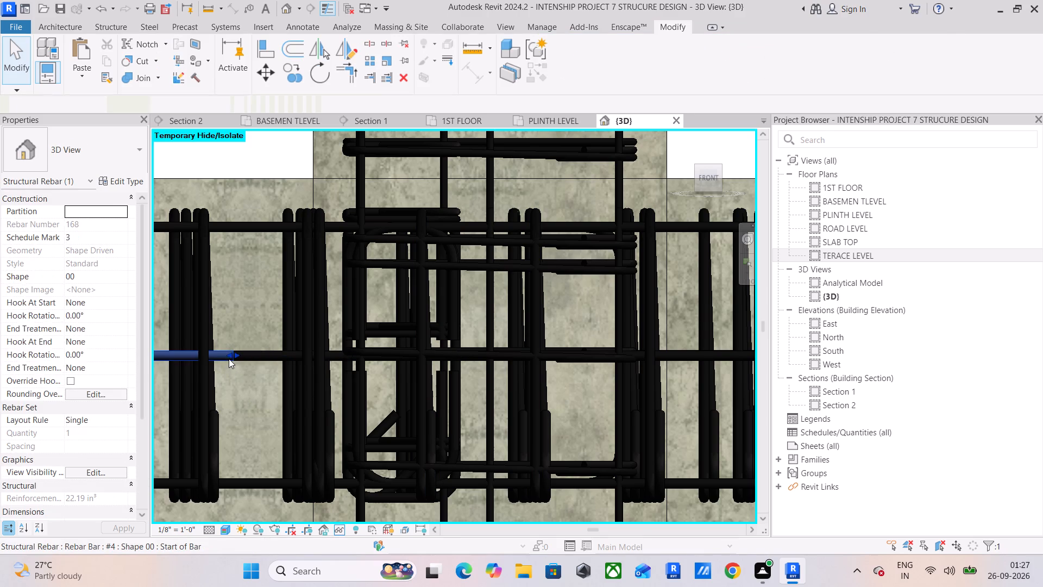
left_click_drag(236, 357, 455, 394)
left_click(588, 318)
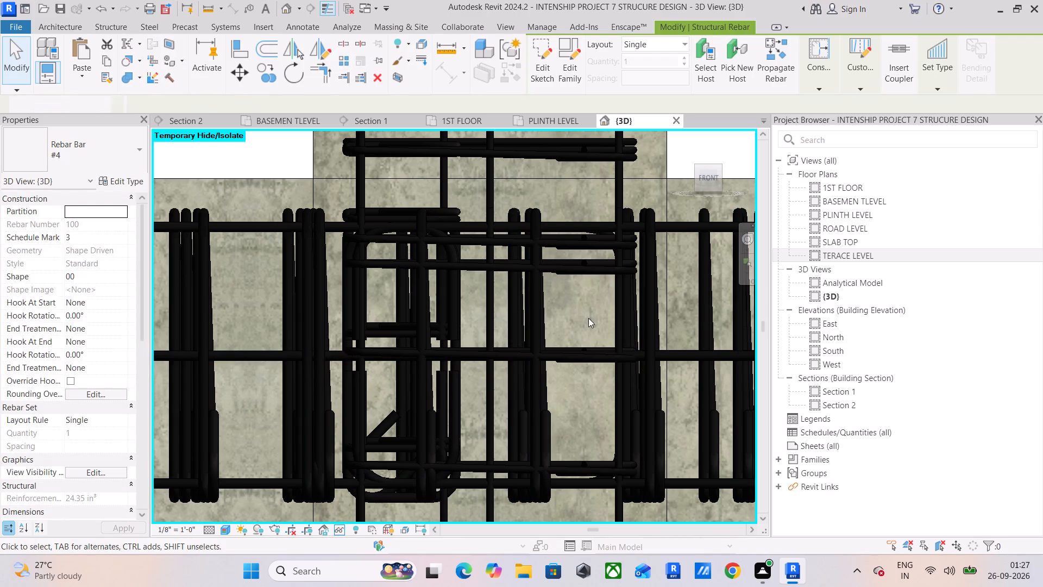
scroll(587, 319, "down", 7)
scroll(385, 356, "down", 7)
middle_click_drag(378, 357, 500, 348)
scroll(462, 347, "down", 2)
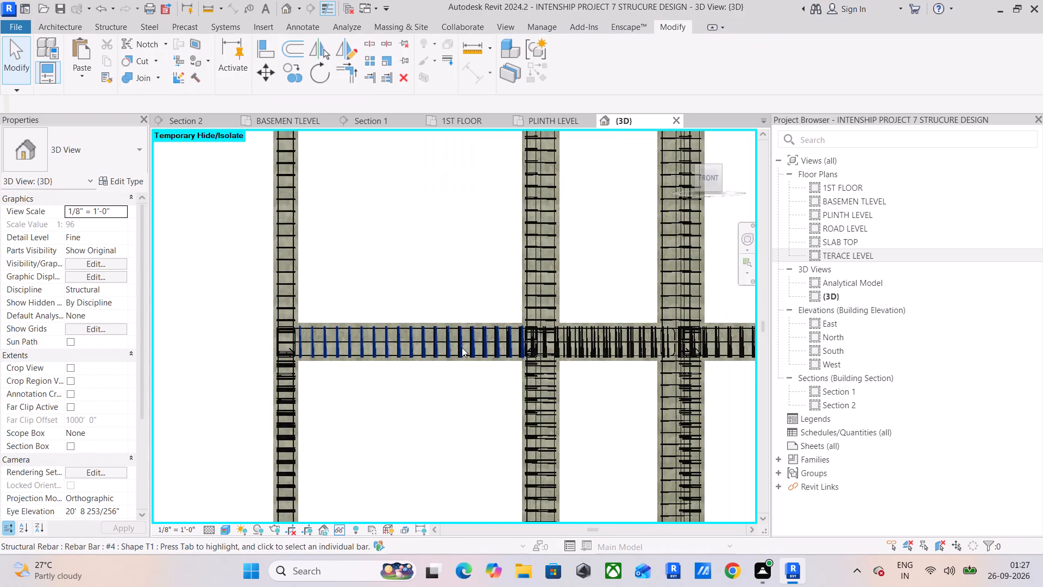
Delete the overlapping #3 T1 stirrup set from the corner column below the beam.
scroll(282, 348, "up", 11)
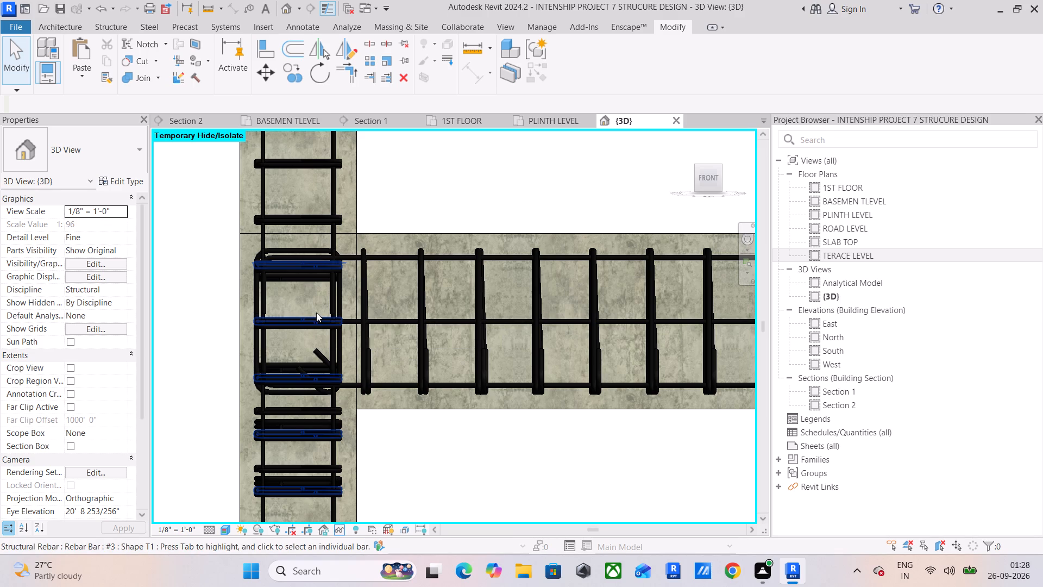
scroll(474, 460, "down", 4)
middle_click_drag(455, 426, 383, 214)
scroll(382, 268, "down", 2)
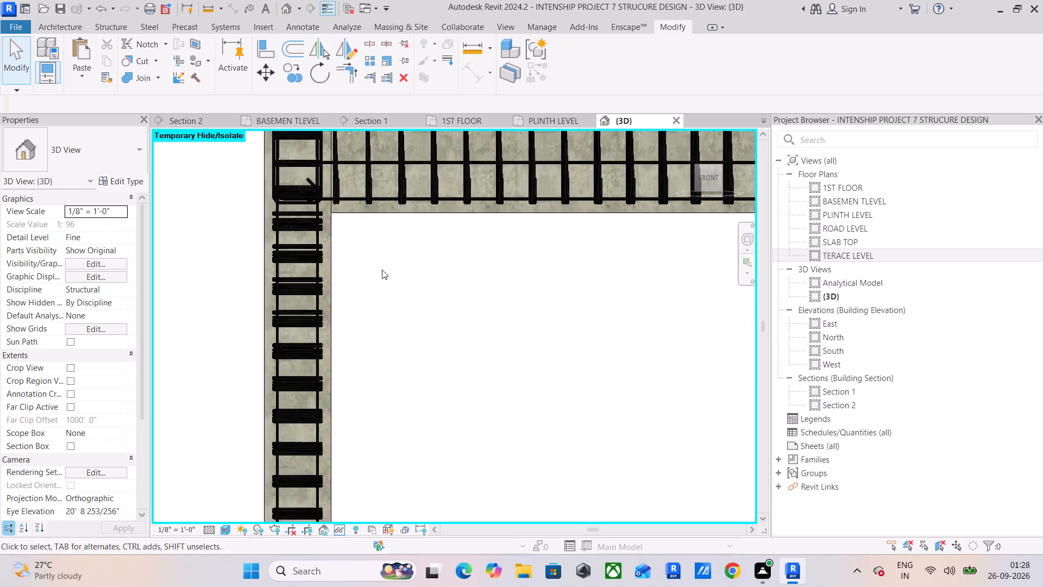
scroll(382, 270, "down", 3)
scroll(334, 309, "up", 6)
left_click(336, 315)
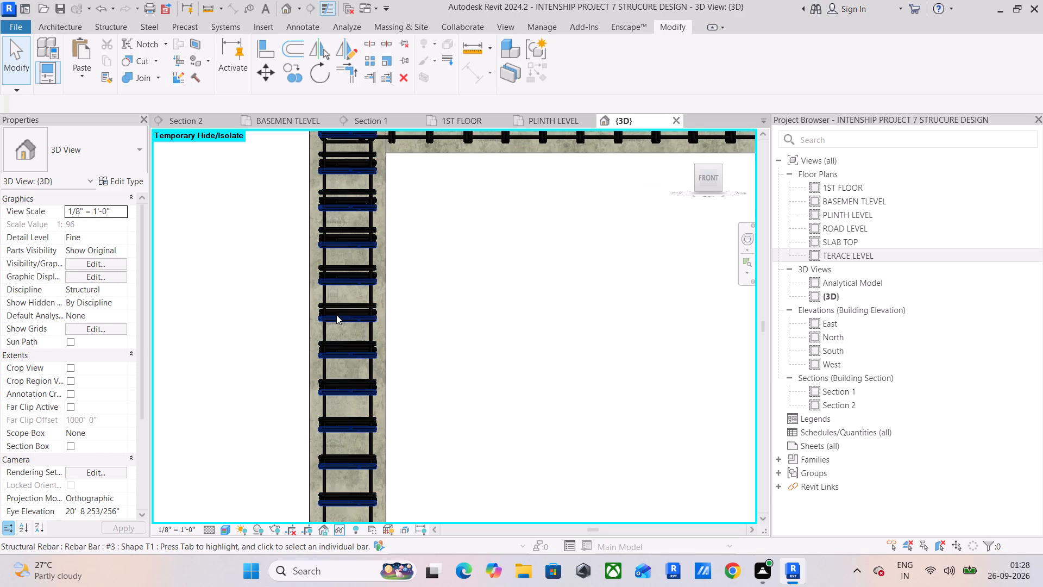
scroll(357, 314, "down", 6)
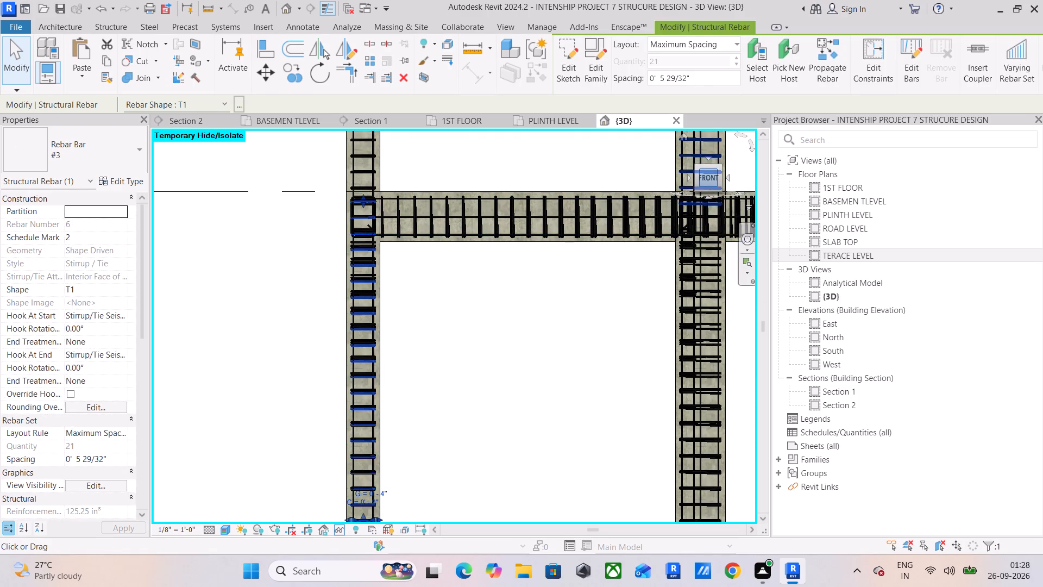
left_click_drag(707, 176, 734, 181)
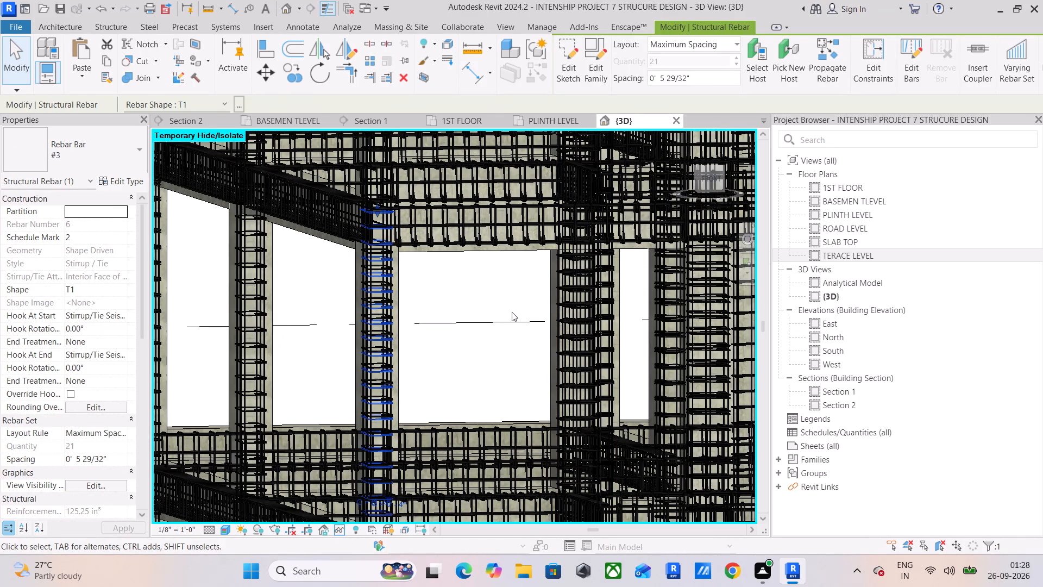
middle_click_drag(512, 312, 538, 257)
scroll(378, 209, "up", 3)
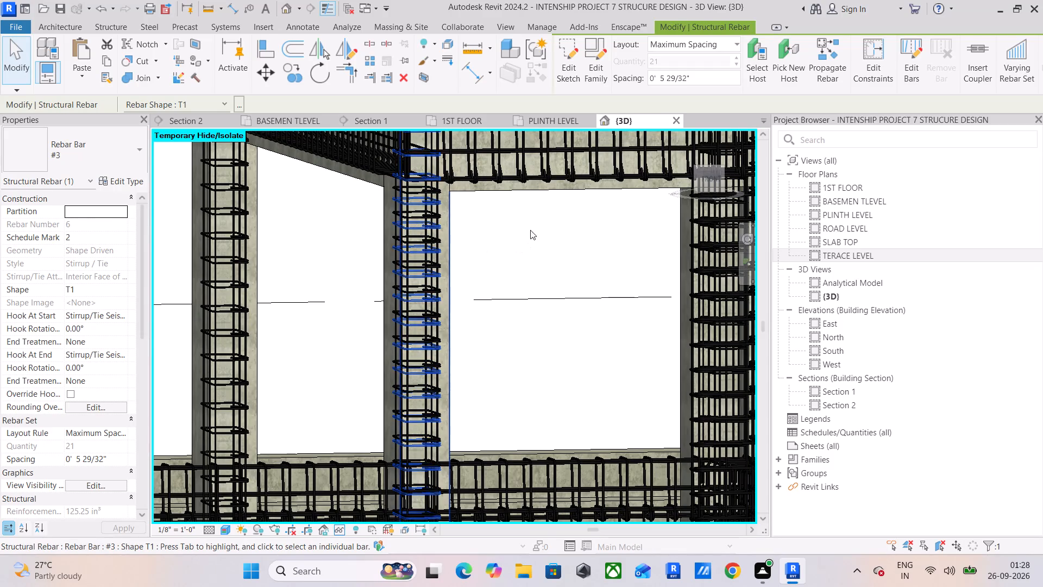
scroll(594, 231, "down", 4)
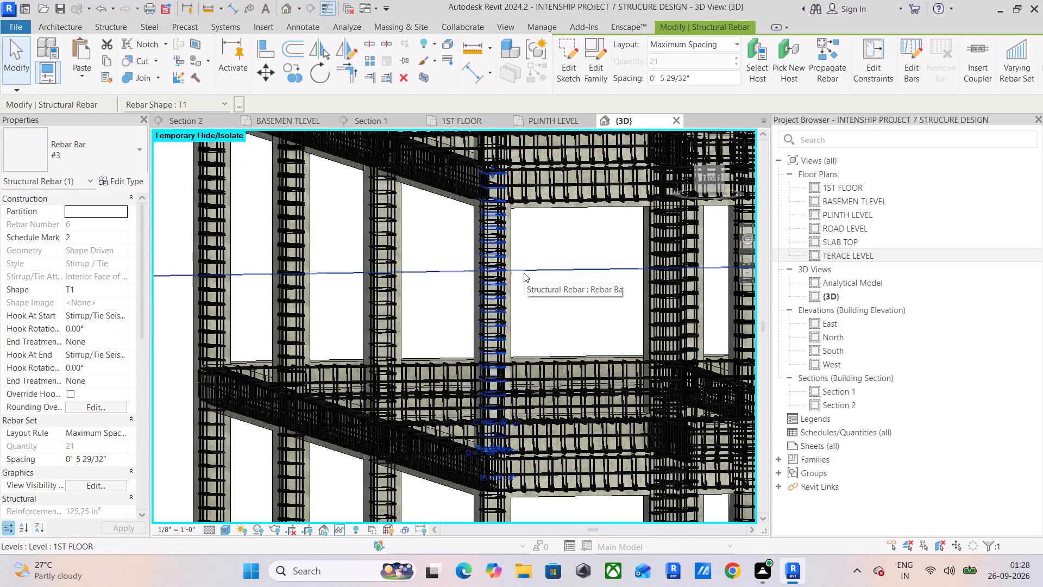
key("Delete")
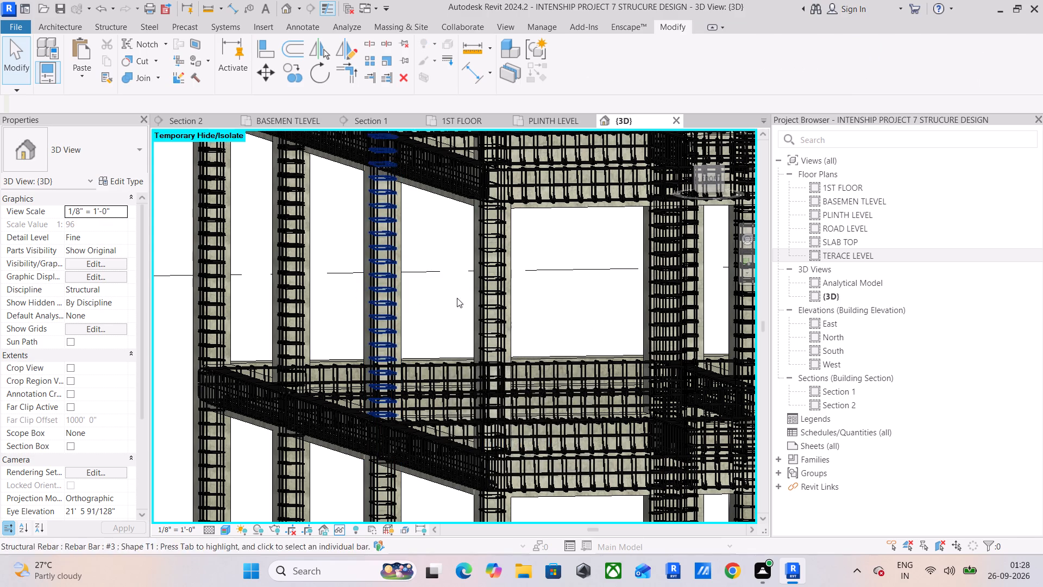
Delete the overlapping #3 T1 stirrup set from the second column in from the far end of the row.
scroll(293, 243, "up", 10)
left_click(291, 251)
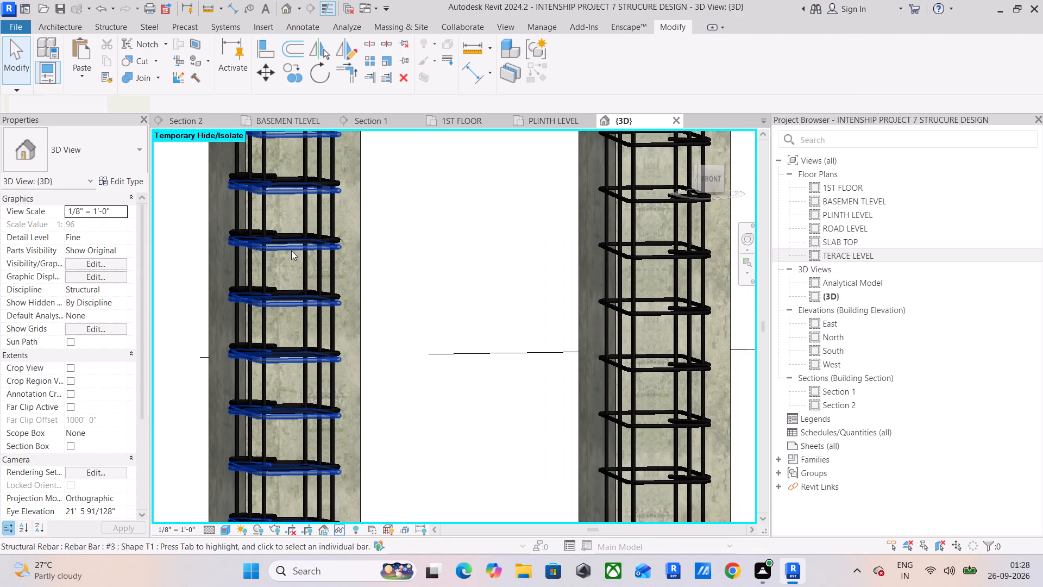
scroll(291, 251, "down", 10)
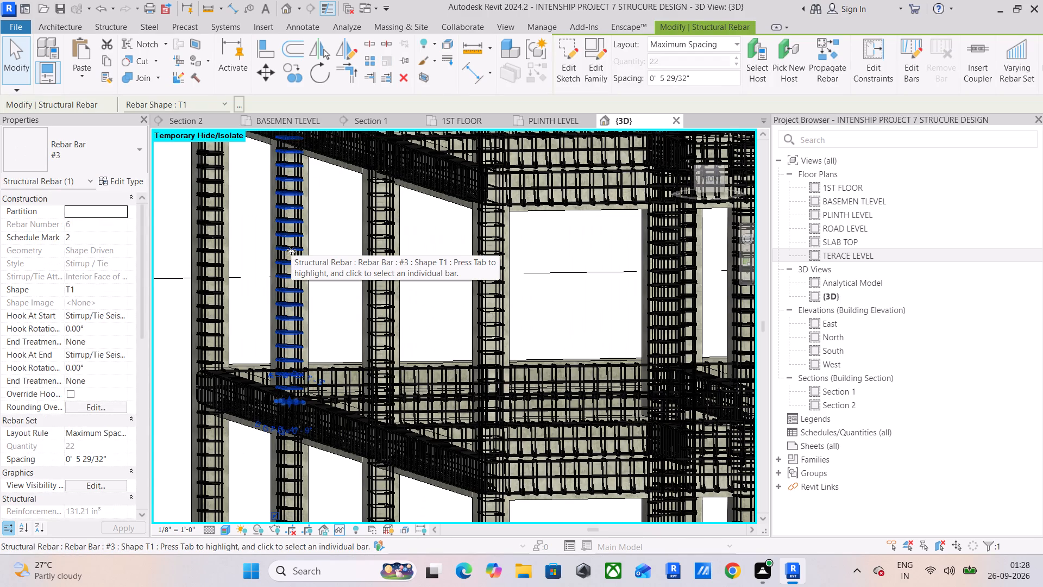
key("Delete")
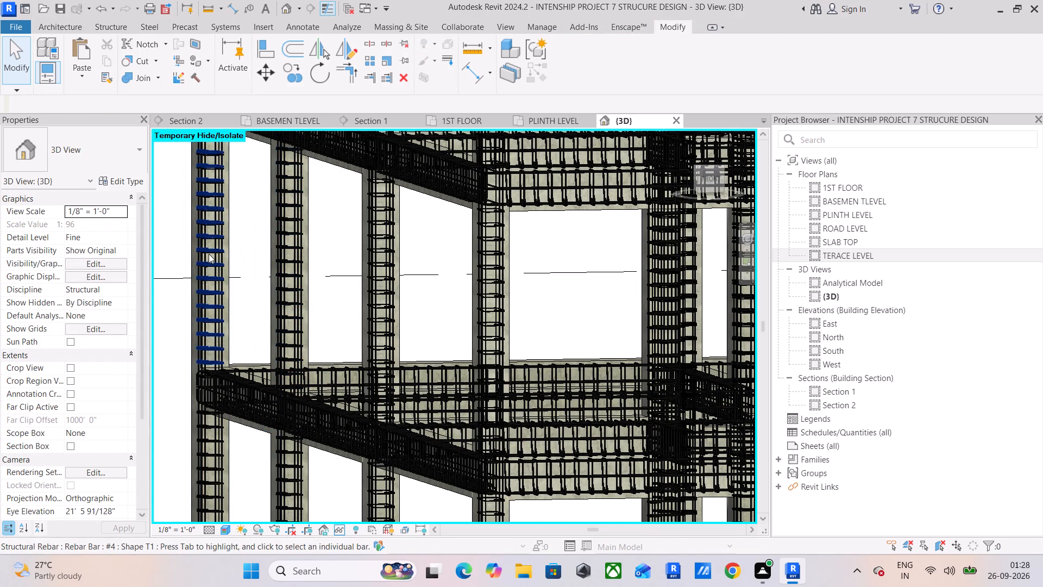
Delete the overlapping #4 T1 stirrup set from the end column of the same row.
scroll(209, 254, "up", 5)
left_click(209, 254)
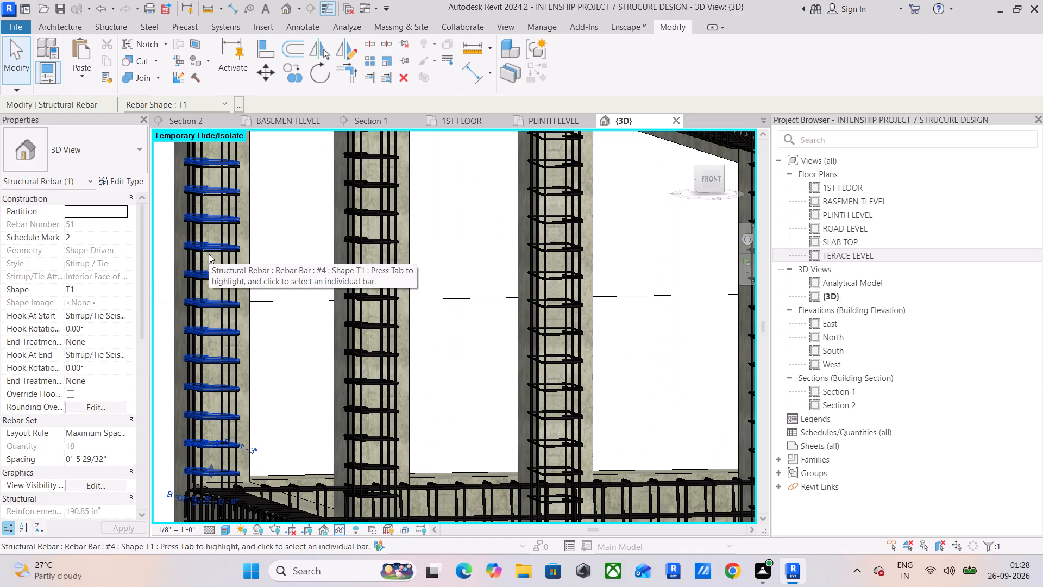
key("Delete")
scroll(209, 254, "down", 5)
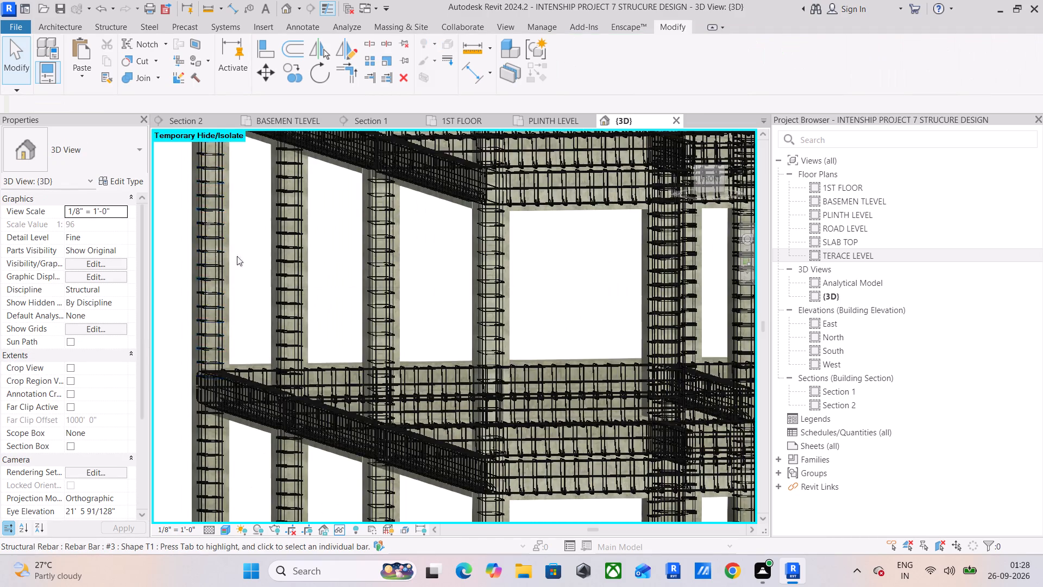
On the column with adjoining cages, delete the extra #4 and #3 T1 stirrup sets around the wide cage and the narrow cage's extra set.
scroll(242, 257, "down", 4)
scroll(504, 260, "up", 10)
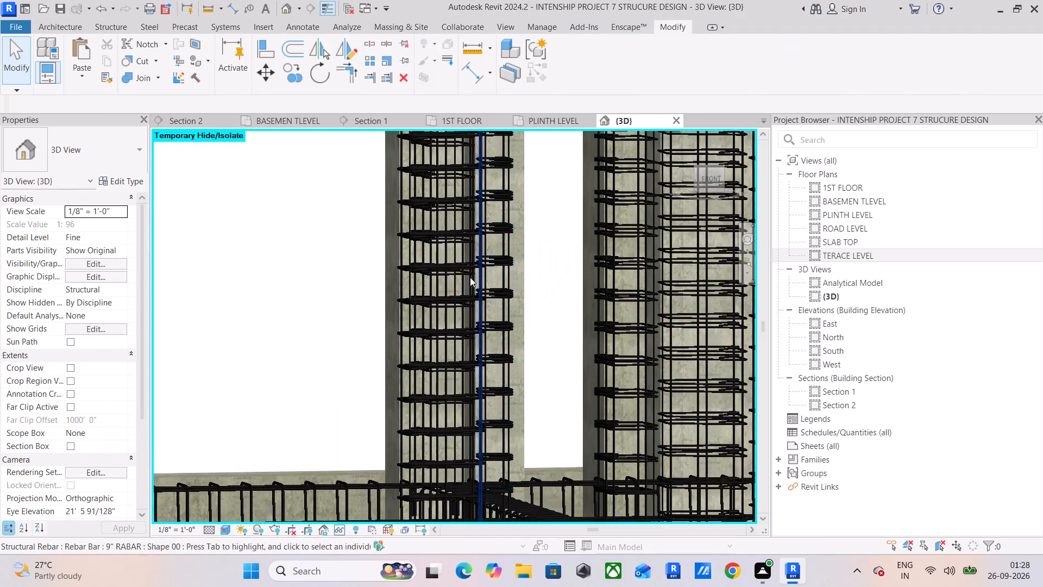
scroll(436, 271, "up", 5)
left_click(441, 268)
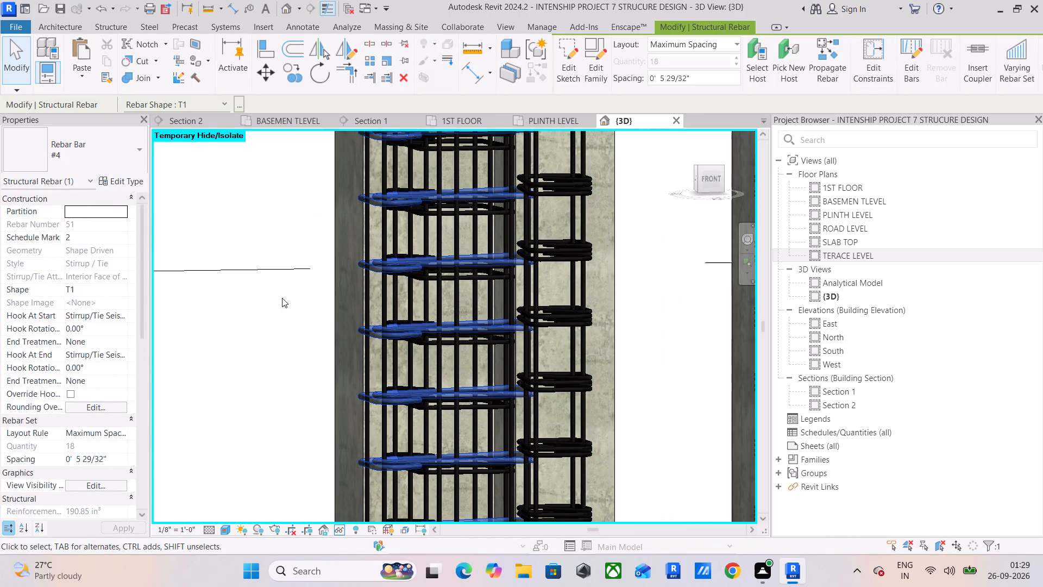
key("Delete")
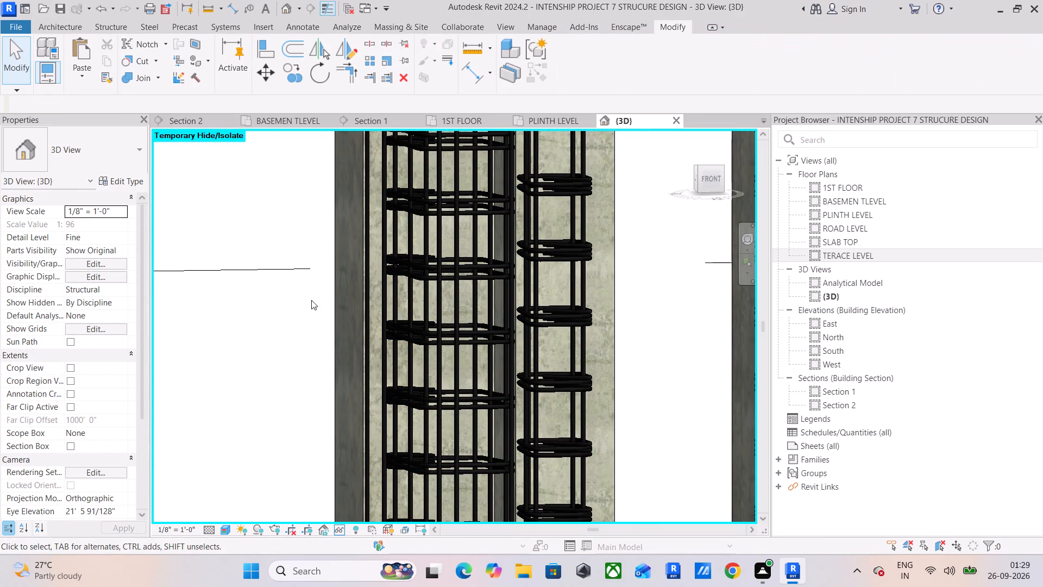
left_click(475, 273)
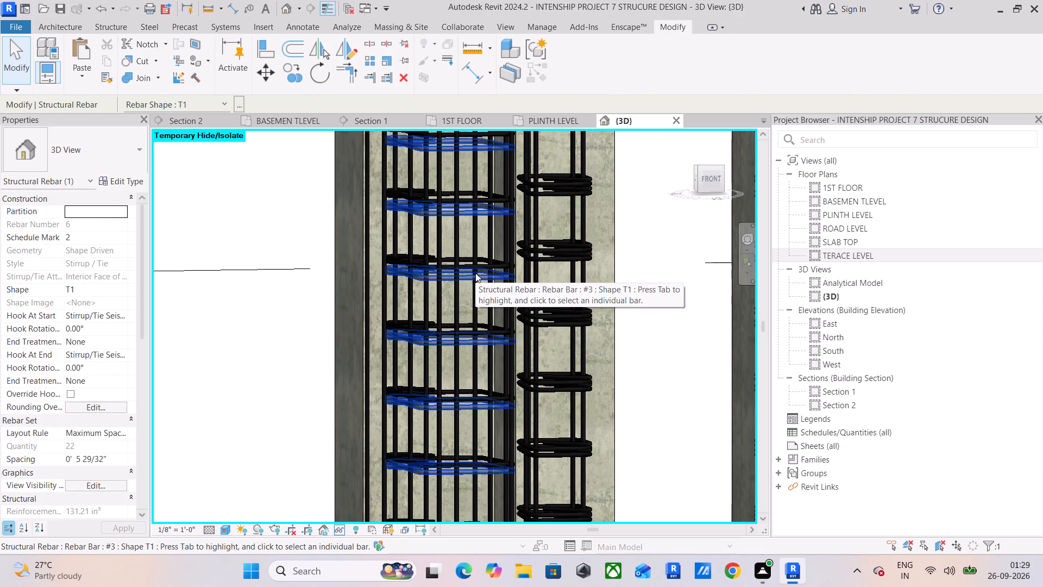
key("Delete")
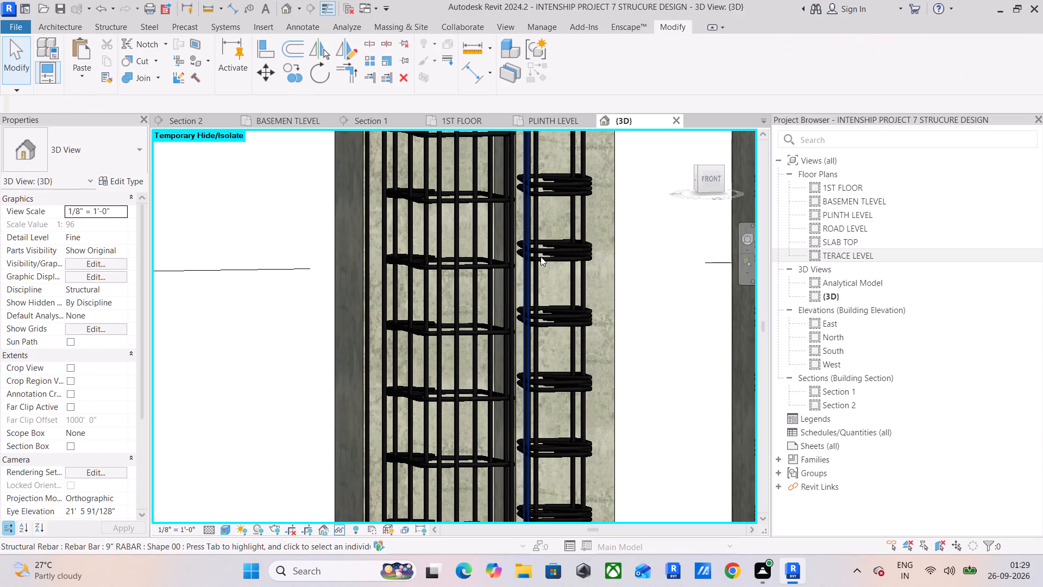
left_click(542, 256)
key("Delete")
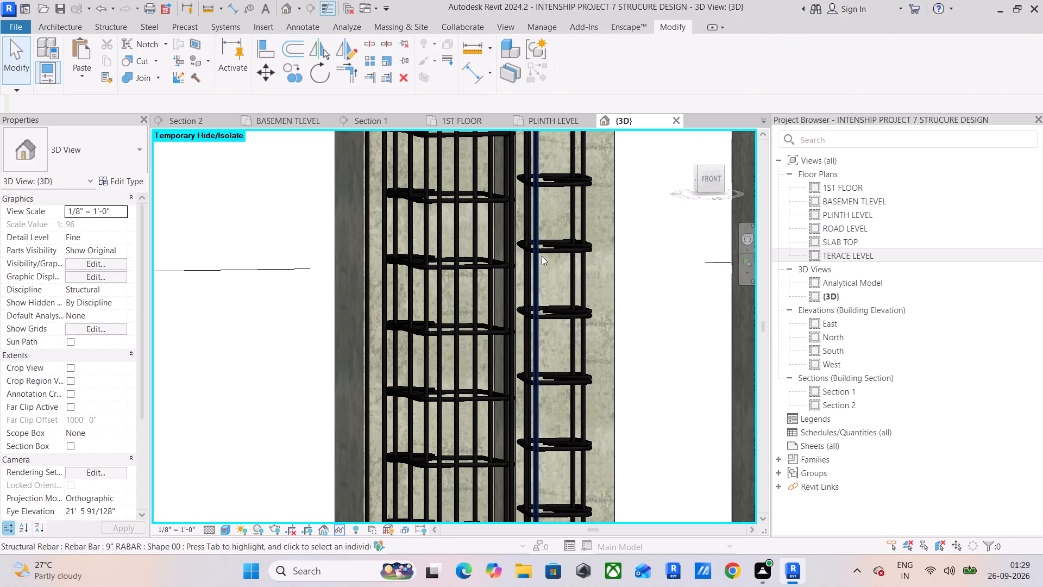
Examine the stirrup sets in this column and the neighbouring columns for remaining overlaps or missing ties.
left_click_drag(715, 176, 726, 173)
left_click(392, 276)
scroll(401, 305, "down", 5)
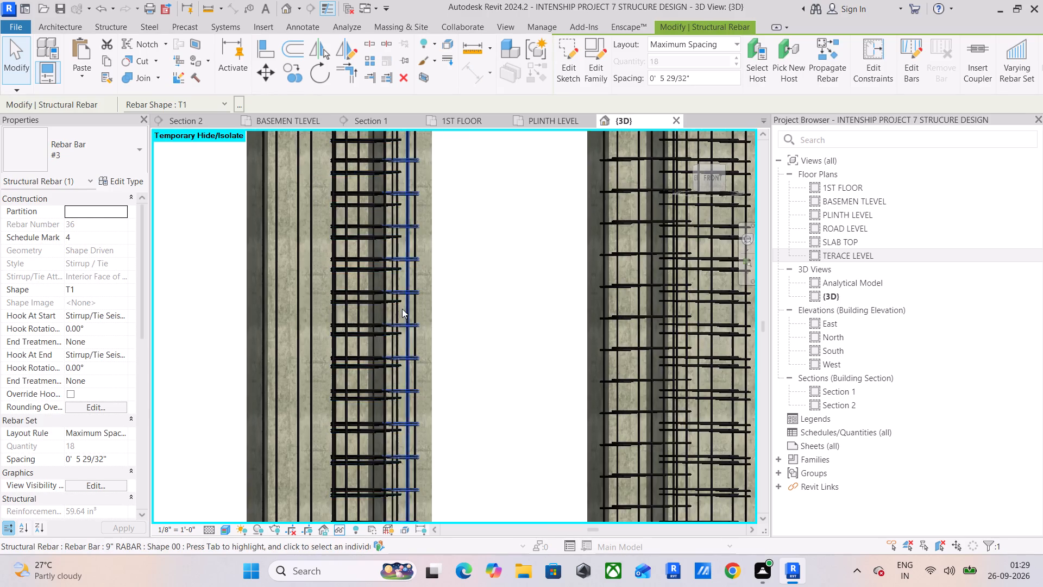
scroll(393, 340, "down", 5)
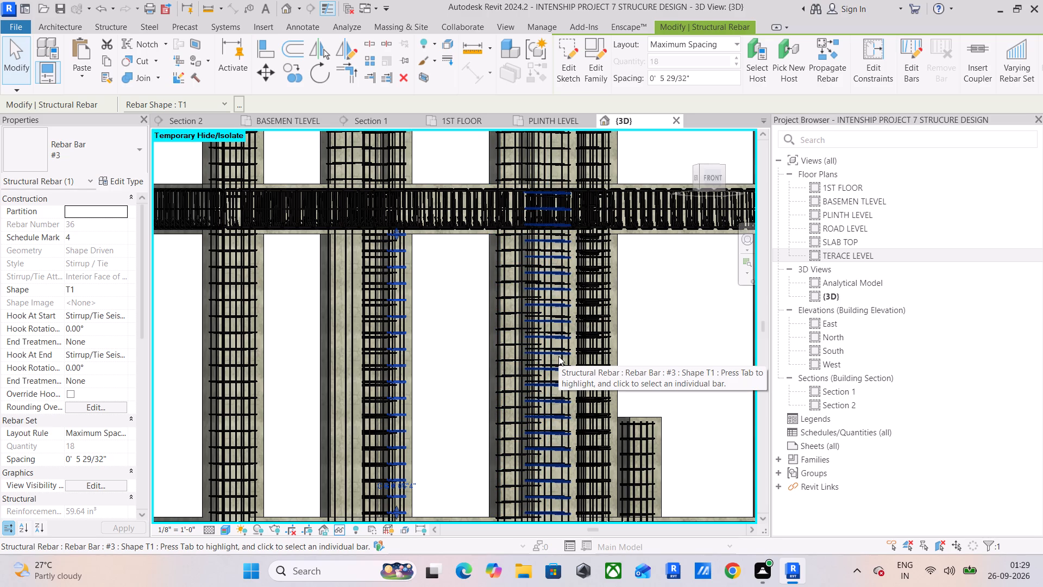
left_click(453, 313)
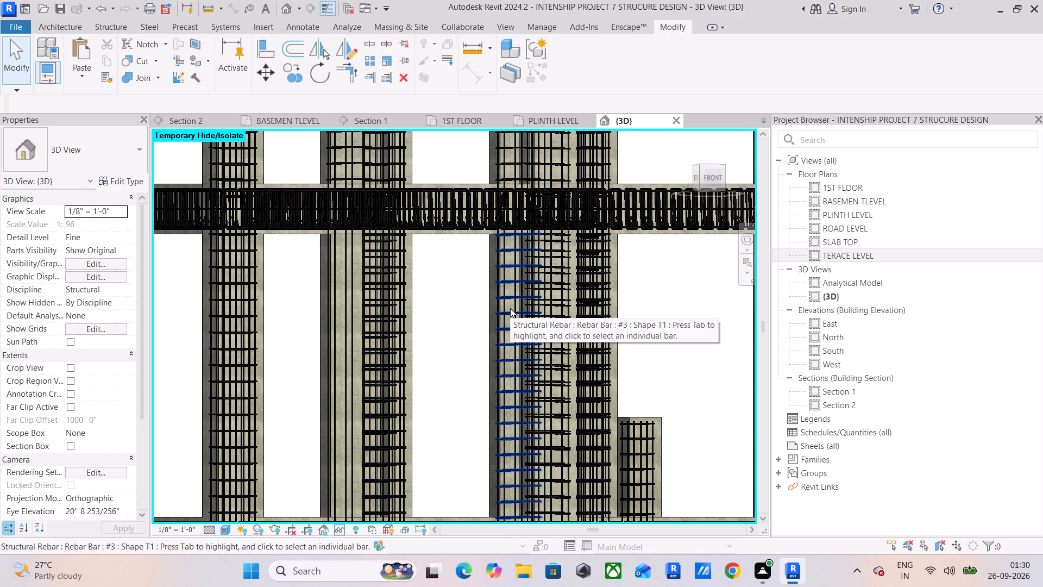
scroll(433, 297, "down", 3)
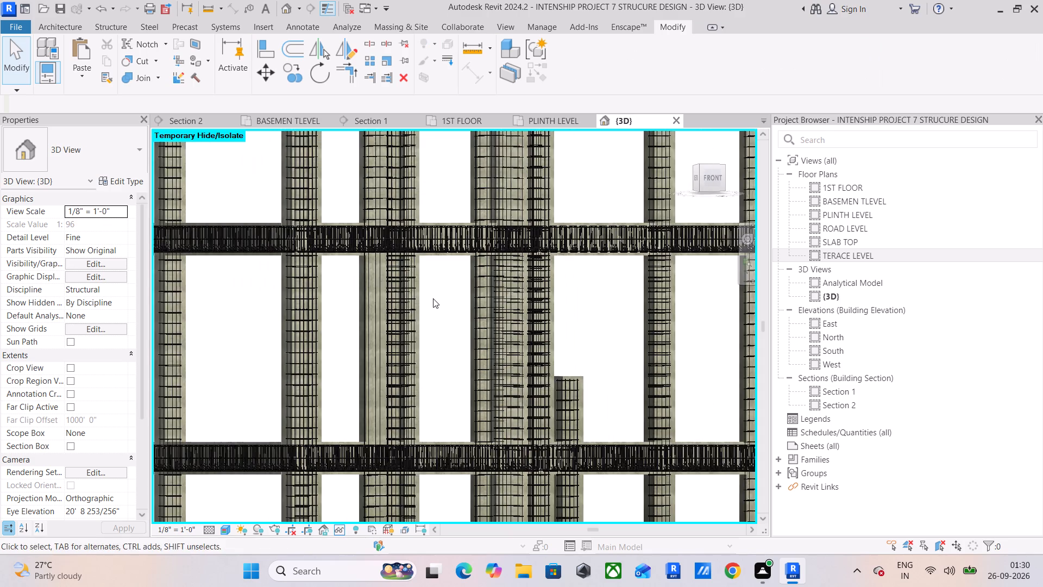
middle_click_drag(433, 298, 456, 262)
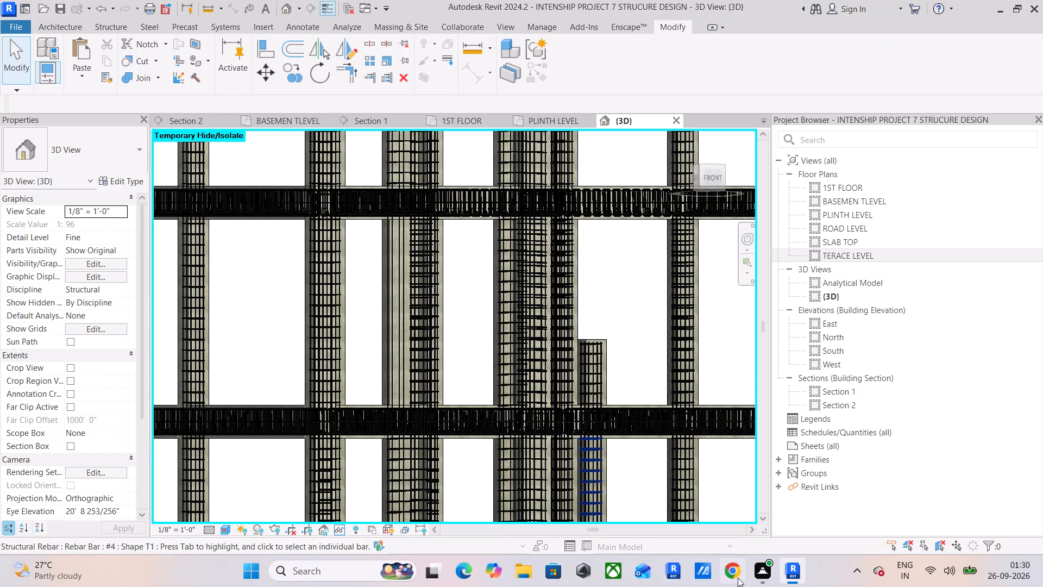
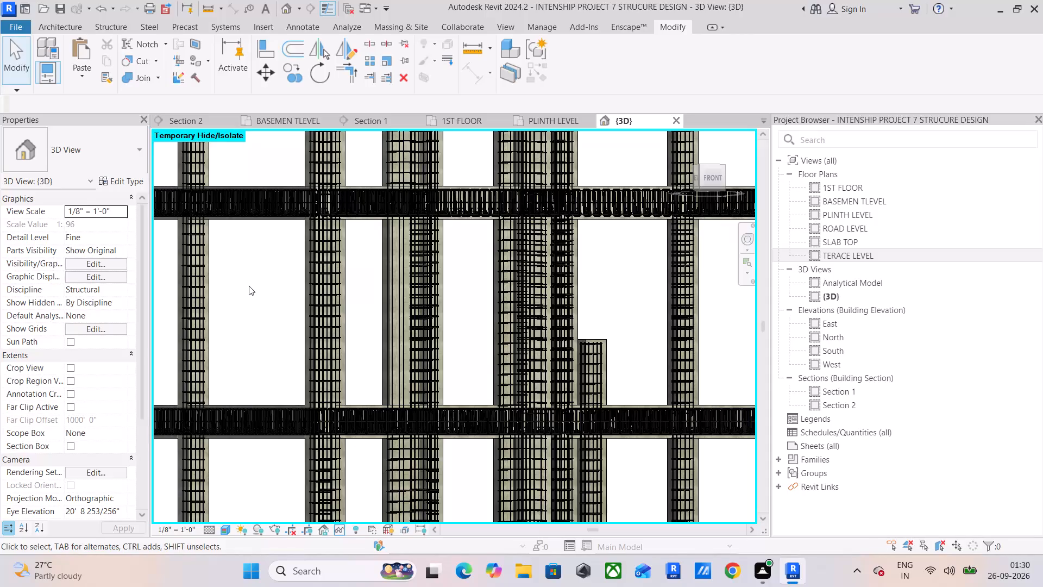
Delete the overlapping #3 T1 stirrup set from the full-height column beside the short stub column.
scroll(249, 286, "down", 3)
middle_click_drag(253, 285, 286, 296)
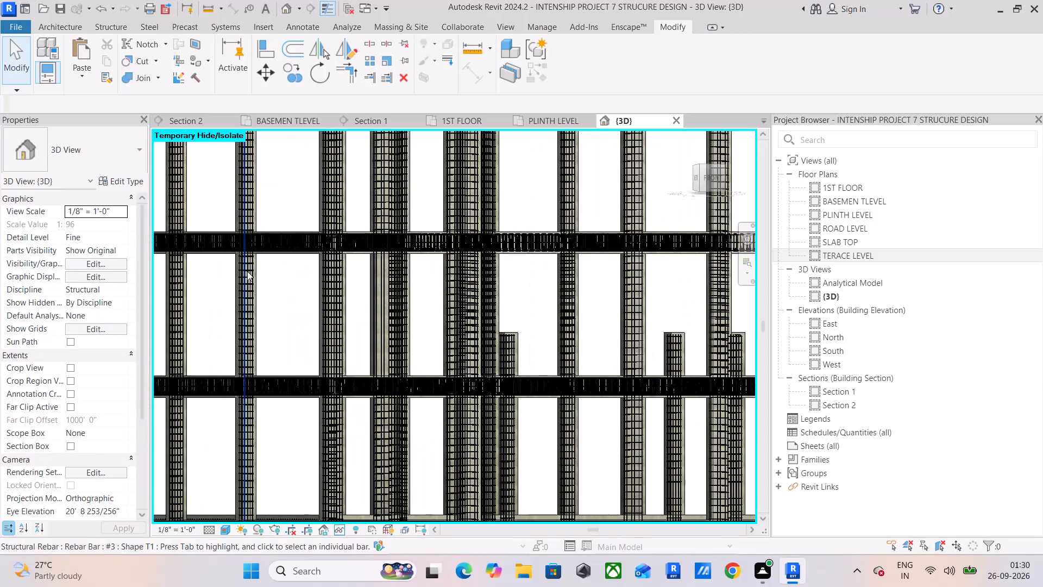
scroll(247, 267, "down", 4)
middle_click_drag(247, 267, 323, 308)
scroll(246, 364, "up", 9)
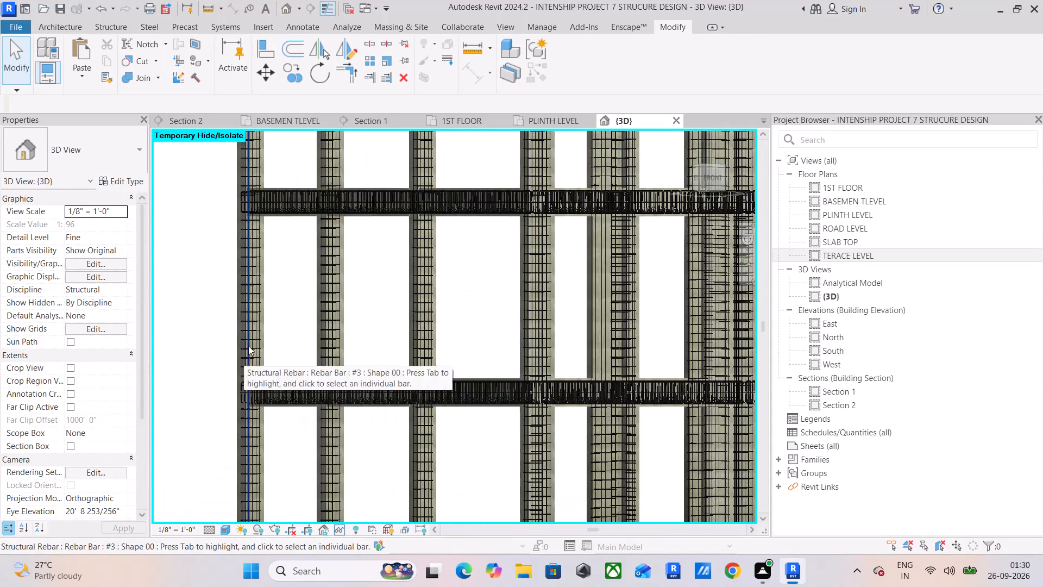
scroll(248, 346, "up", 2)
middle_click_drag(404, 327, 151, 310)
middle_click_drag(524, 274, 475, 278)
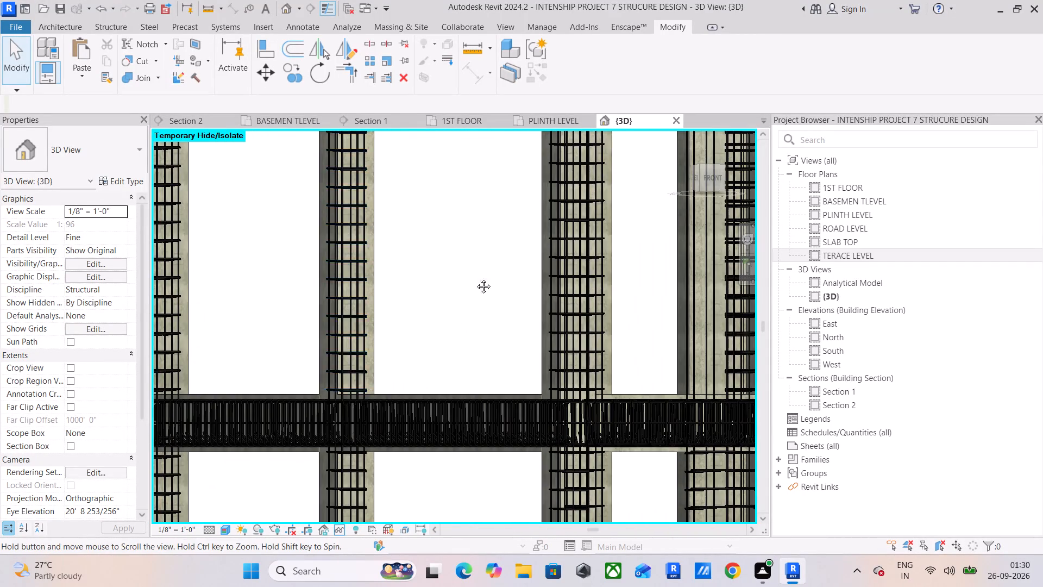
middle_click_drag(475, 278, 213, 273)
scroll(416, 254, "up", 9)
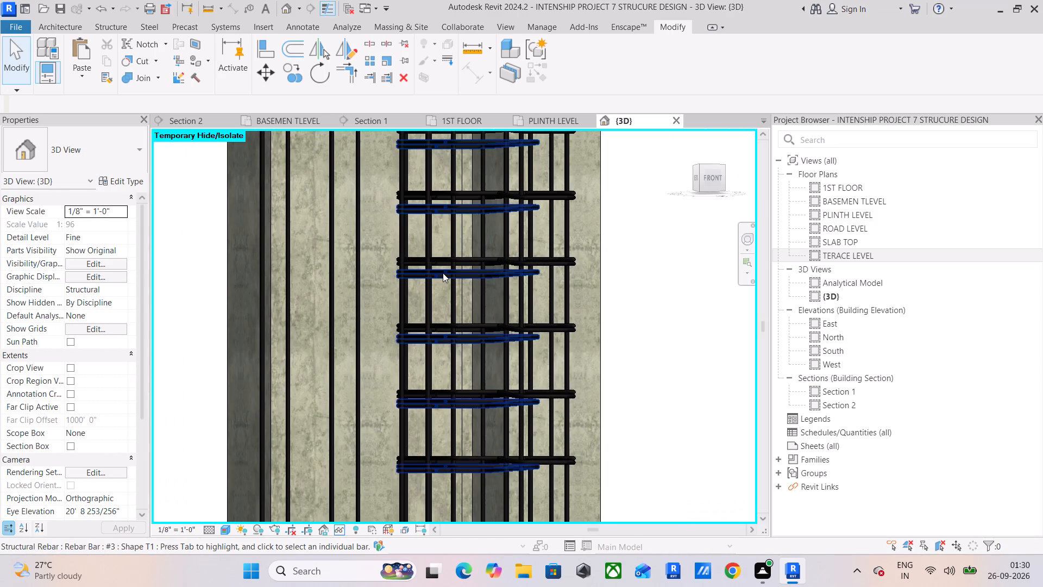
left_click(443, 273)
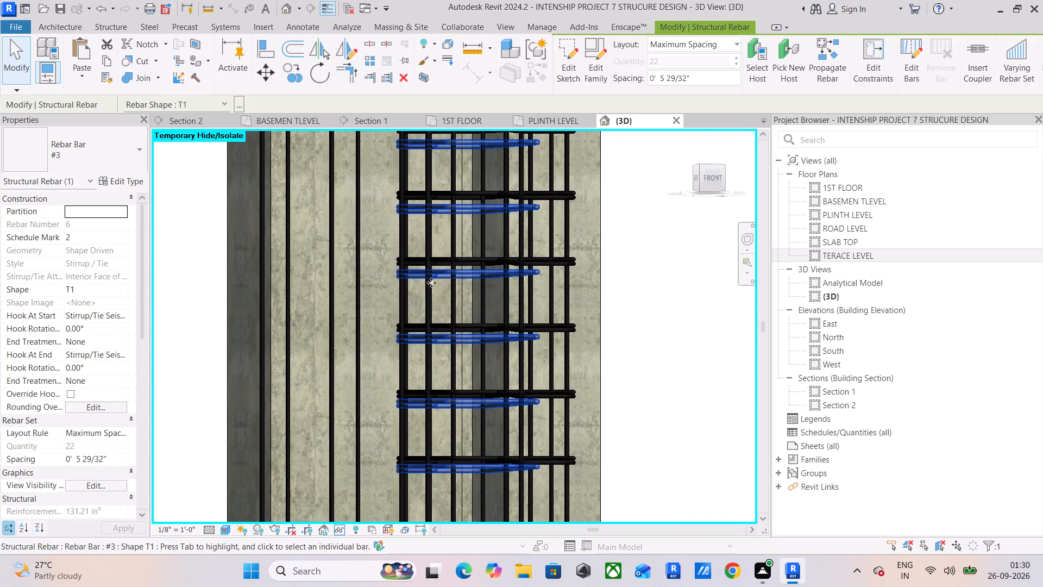
left_click_drag(707, 183, 712, 183)
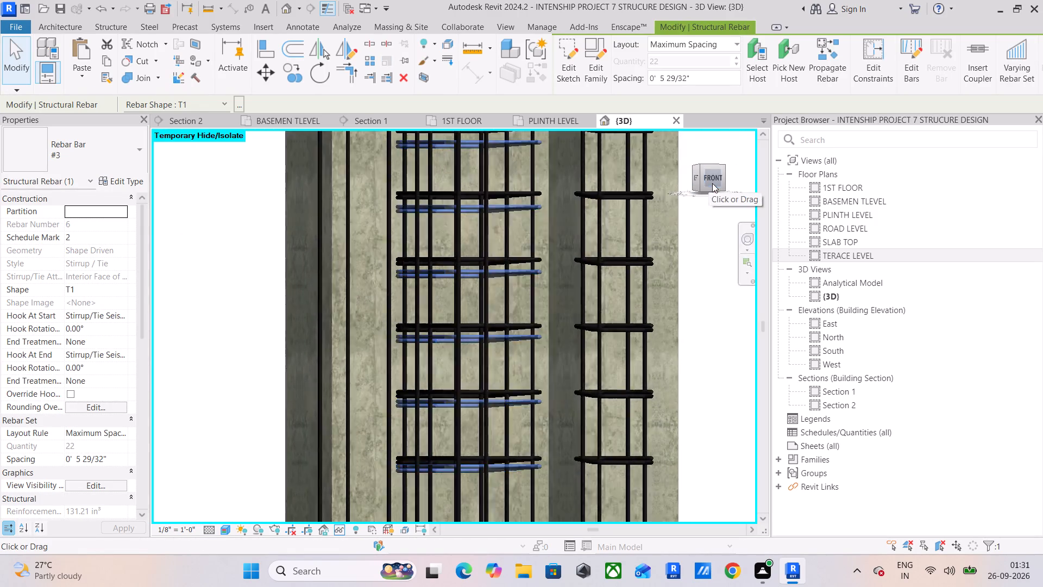
left_click_drag(712, 183, 730, 185)
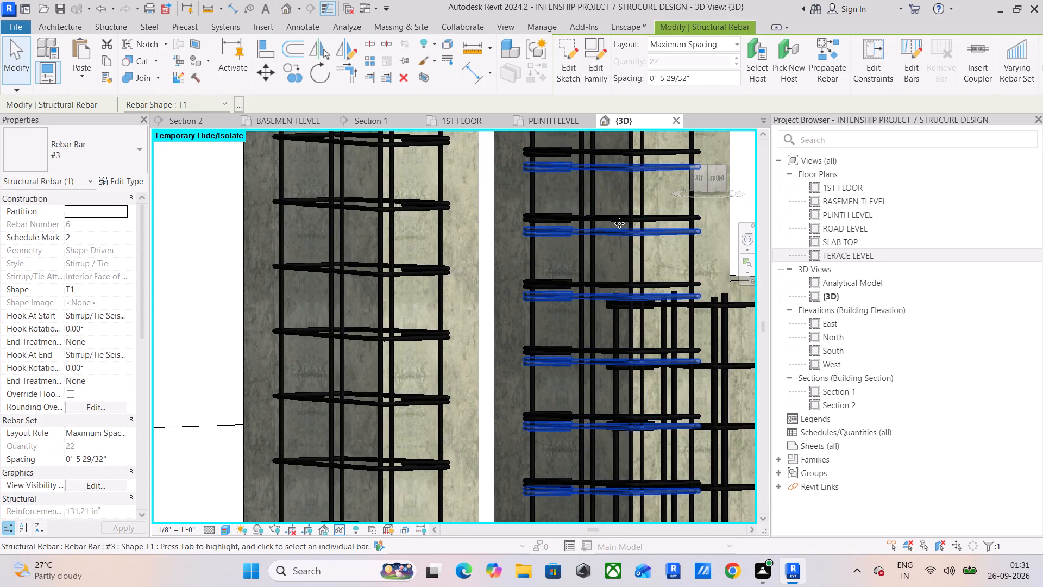
key("Delete")
Delete the overlapping #3 T1 stirrup set from the column between the stub column and the dense multi-cage column.
scroll(619, 223, "down", 3)
middle_click_drag(619, 223, 454, 173)
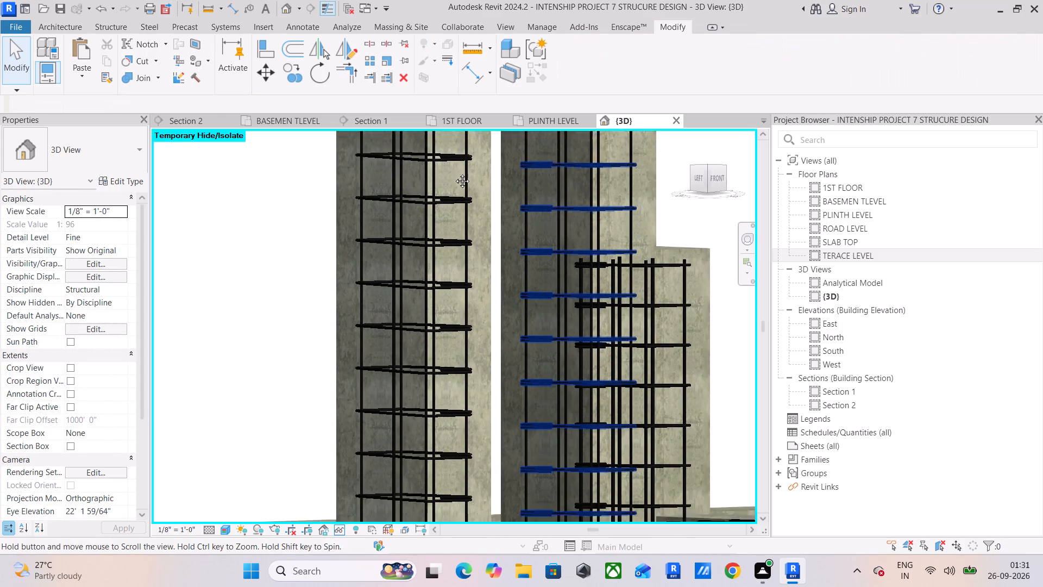
middle_click_drag(454, 173, 436, 154)
scroll(520, 210, "down", 4)
scroll(563, 217, "down", 4)
middle_click_drag(590, 227, 332, 255)
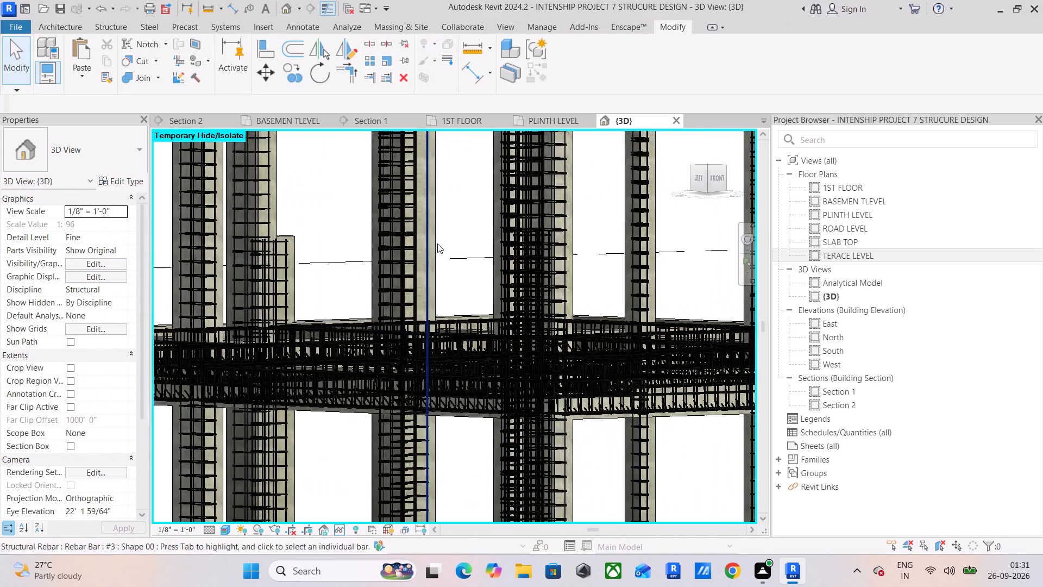
scroll(437, 243, "up", 11)
left_click(385, 268)
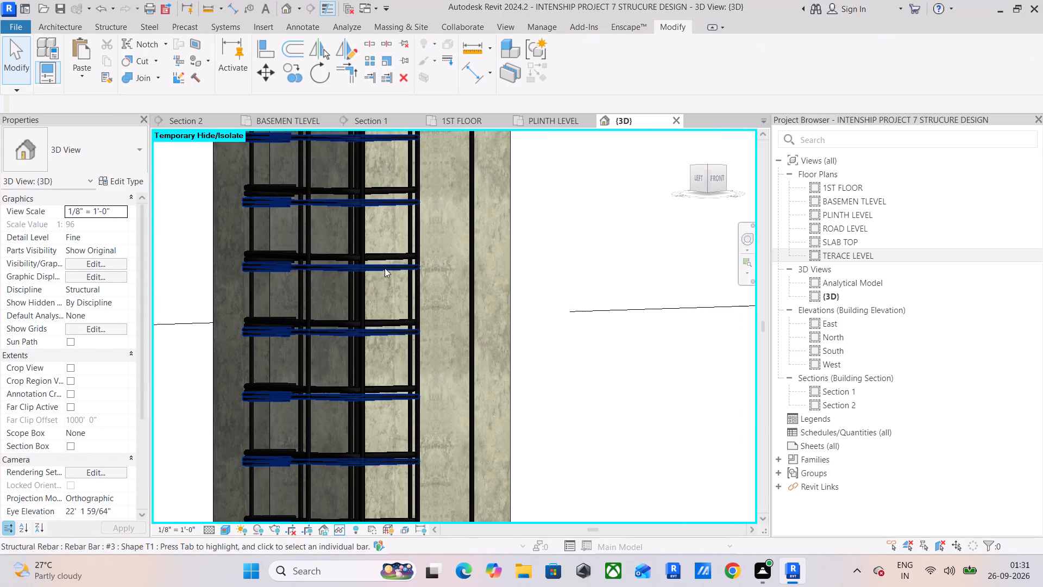
scroll(385, 268, "down", 5)
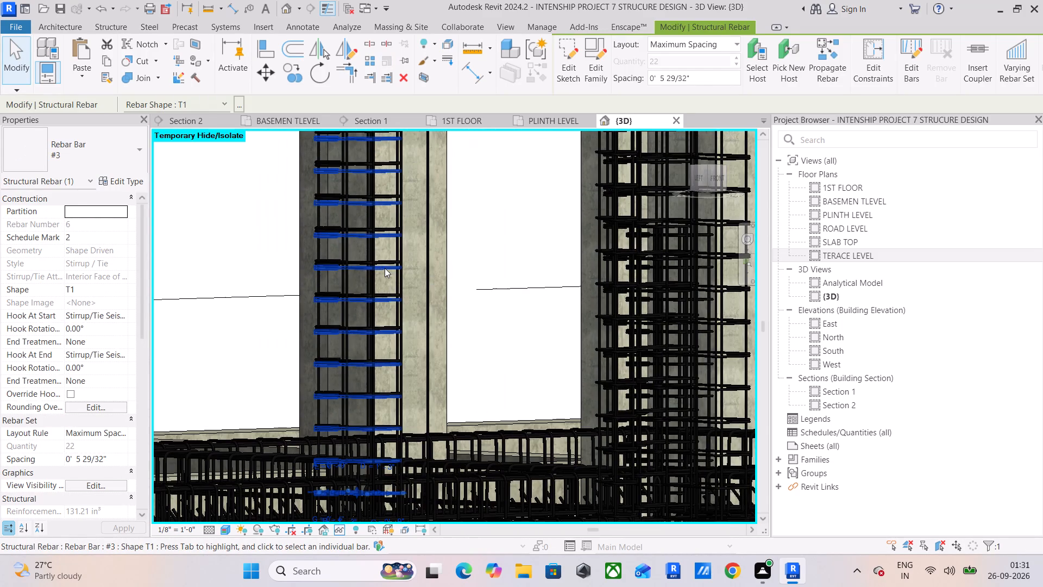
key("Delete")
Past the multi-cage column, delete the overlapping #3 T1 stirrup set from the narrow column between the stub column and the 12 x 18 column.
middle_click_drag(417, 254, 139, 245)
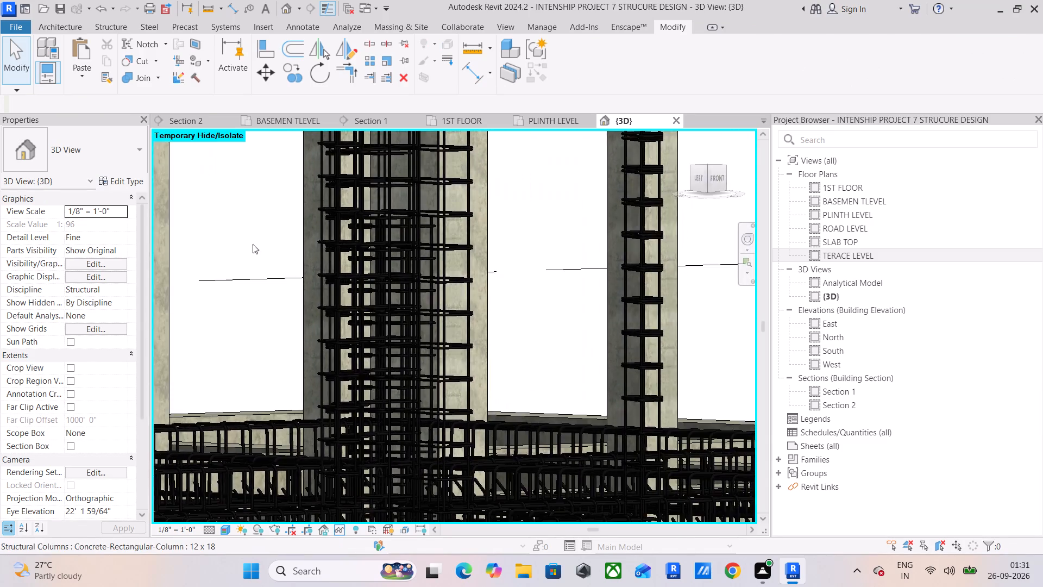
scroll(281, 240, "up", 6)
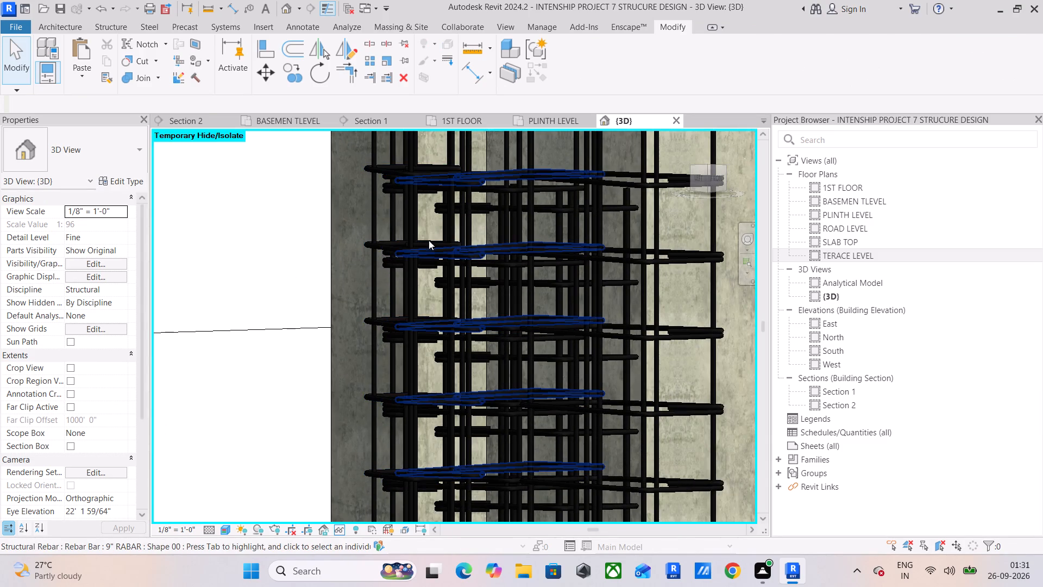
left_click_drag(716, 179, 713, 183)
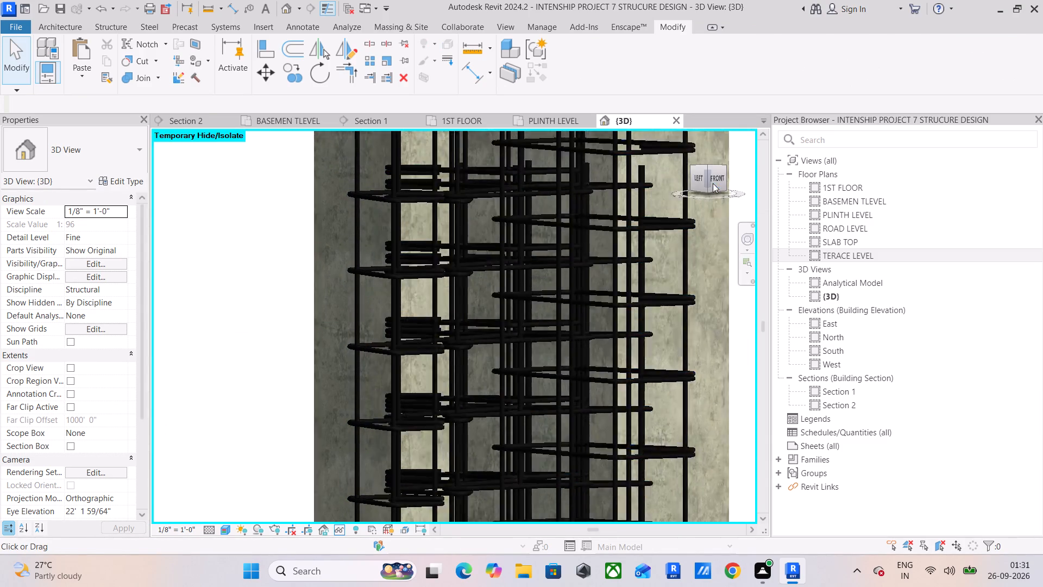
left_click_drag(713, 183, 669, 191)
scroll(627, 216, "down", 6)
middle_click_drag(617, 229, 405, 192)
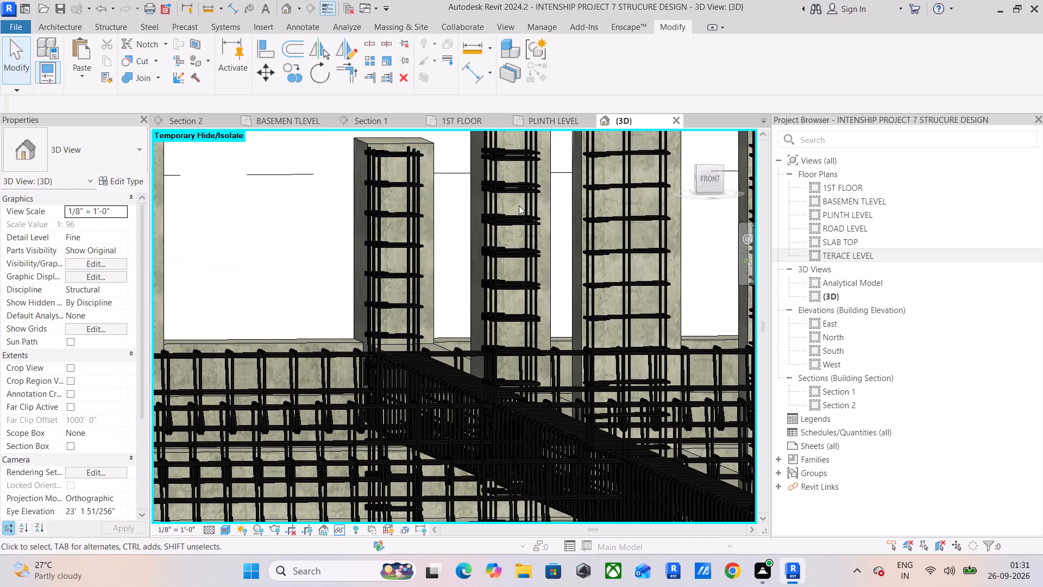
scroll(519, 205, "up", 6)
left_click(509, 231)
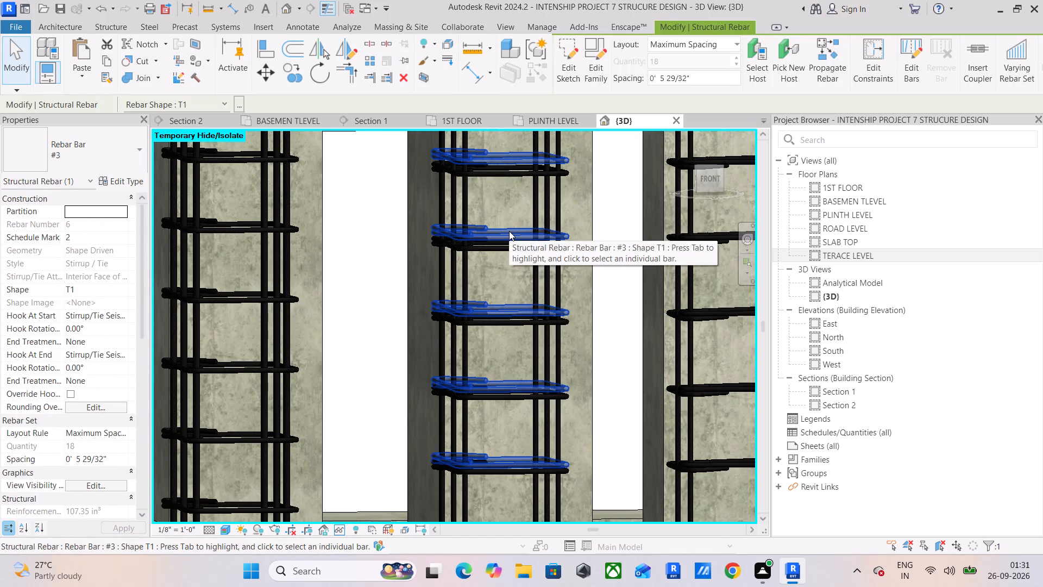
key("Delete")
Delete the overlapping #3 T1 stirrup set from the column just beyond the 12 x 18 column.
scroll(509, 231, "down", 2)
middle_click_drag(509, 231, 193, 190)
scroll(248, 196, "down", 4)
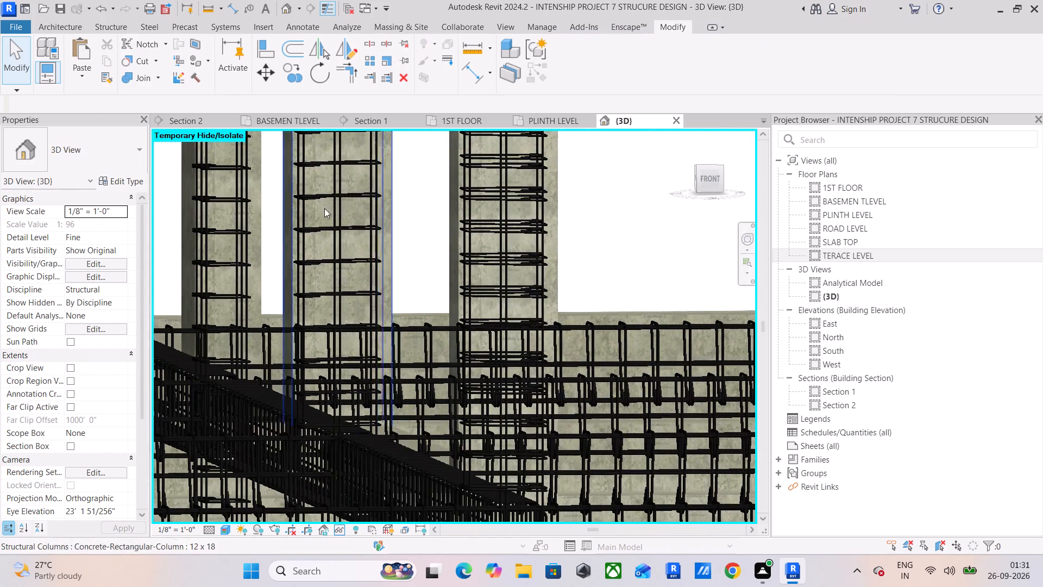
scroll(475, 213, "up", 5)
left_click(482, 229)
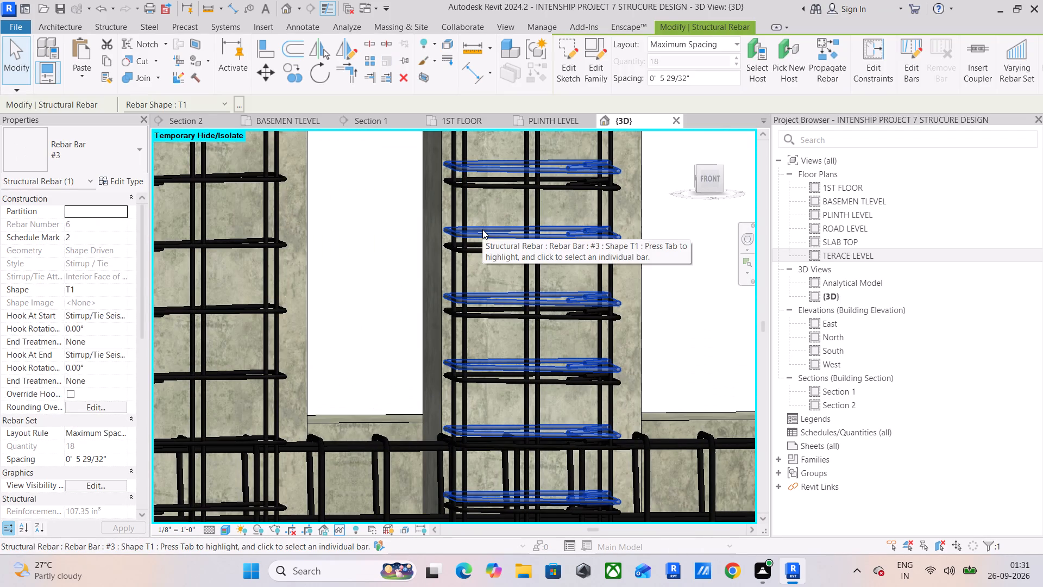
key("Delete")
Delete the overlapping #3 T1 stirrup set from the end column at the building's outer corner.
scroll(482, 229, "down", 6)
middle_click_drag(492, 225, 485, 223)
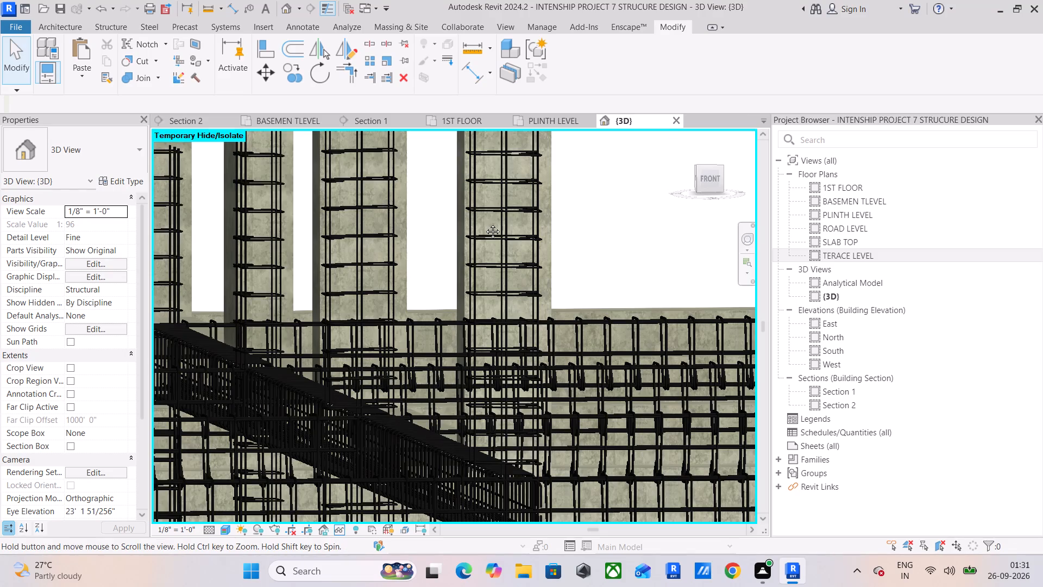
middle_click_drag(485, 223, 340, 169)
scroll(406, 253, "up", 5)
middle_click_drag(416, 256, 281, 265)
scroll(288, 259, "down", 4)
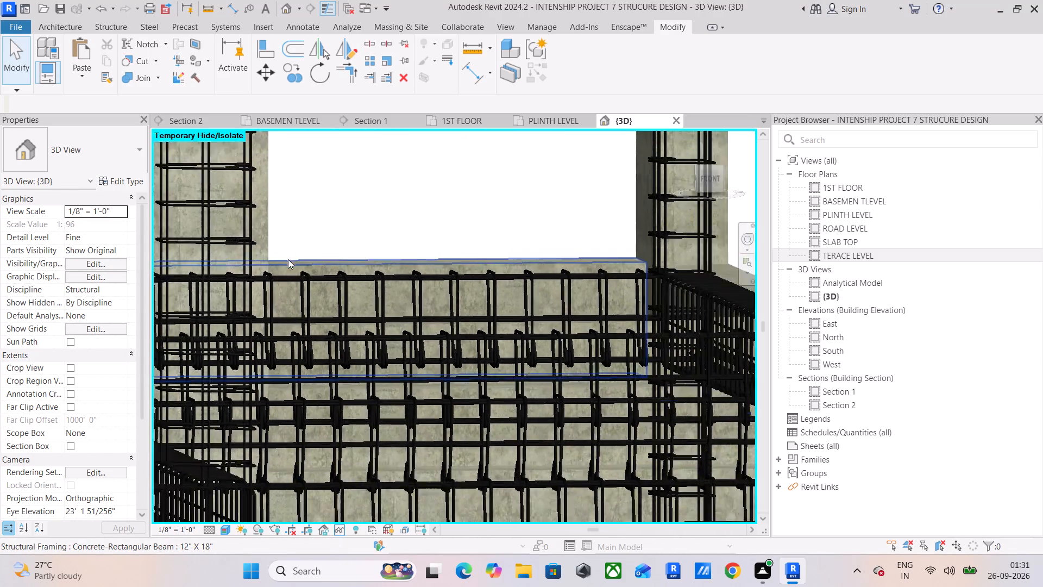
scroll(288, 259, "down", 1)
middle_click_drag(435, 229, 177, 259)
scroll(558, 220, "down", 1)
middle_click_drag(558, 220, 272, 228)
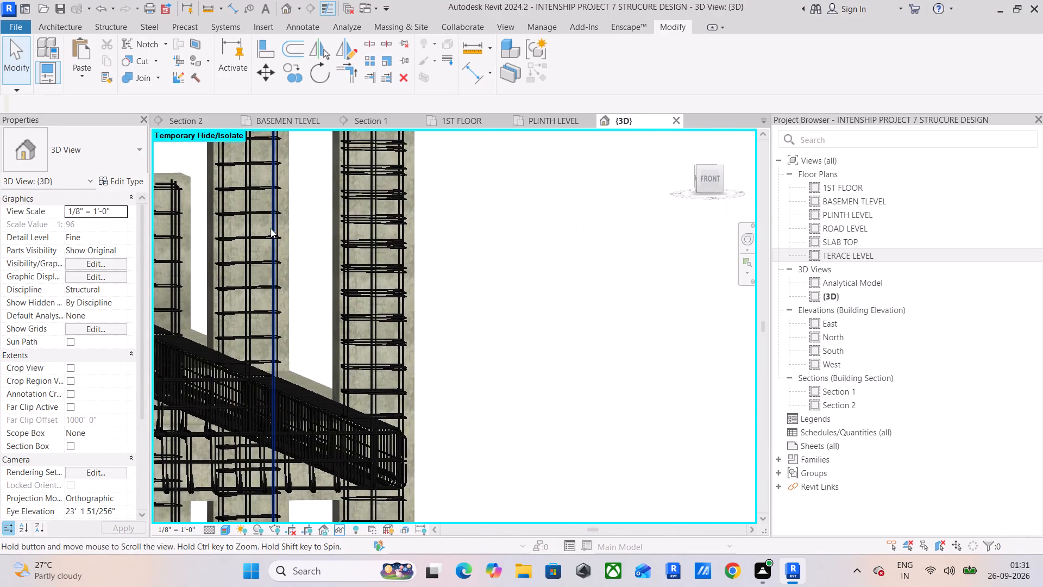
scroll(291, 228, "up", 6)
scroll(391, 252, "up", 5)
left_click(451, 271)
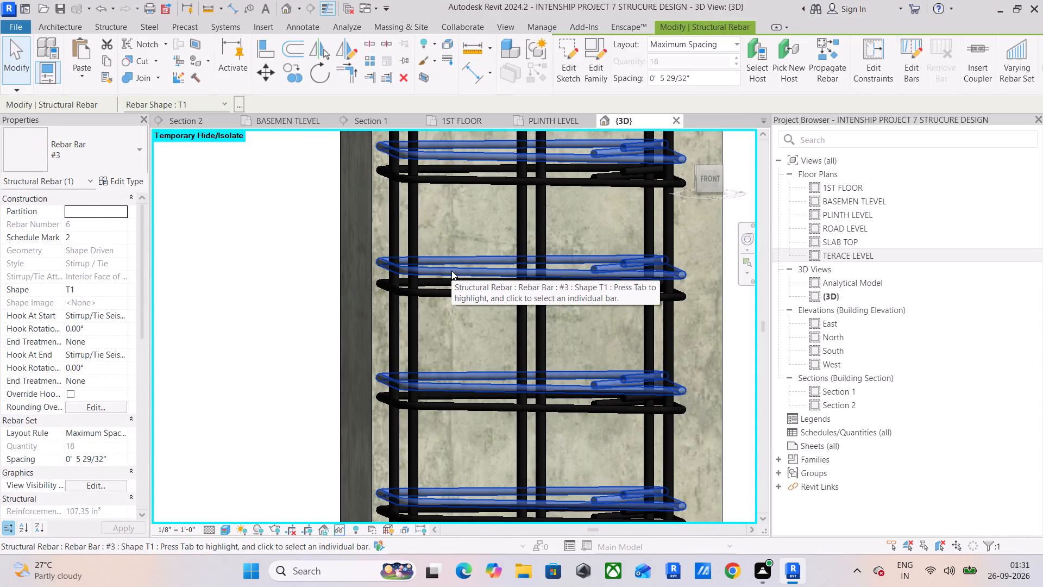
key("Delete")
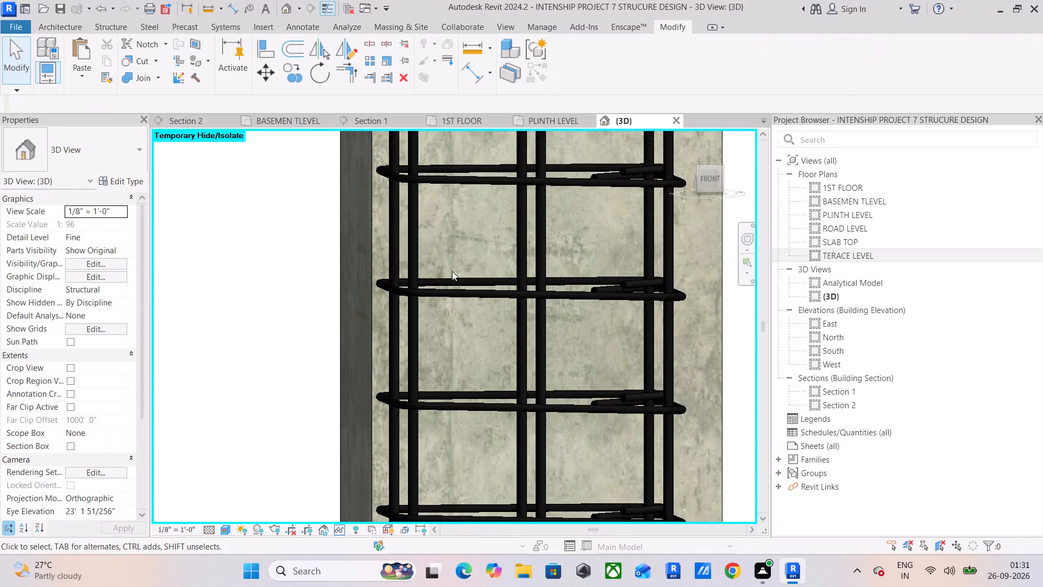
Delete the overlapping #3 T1 stirrup set from the narrow cage of the multi-cage column.
scroll(452, 271, "down", 16)
middle_click_drag(373, 268, 374, 297)
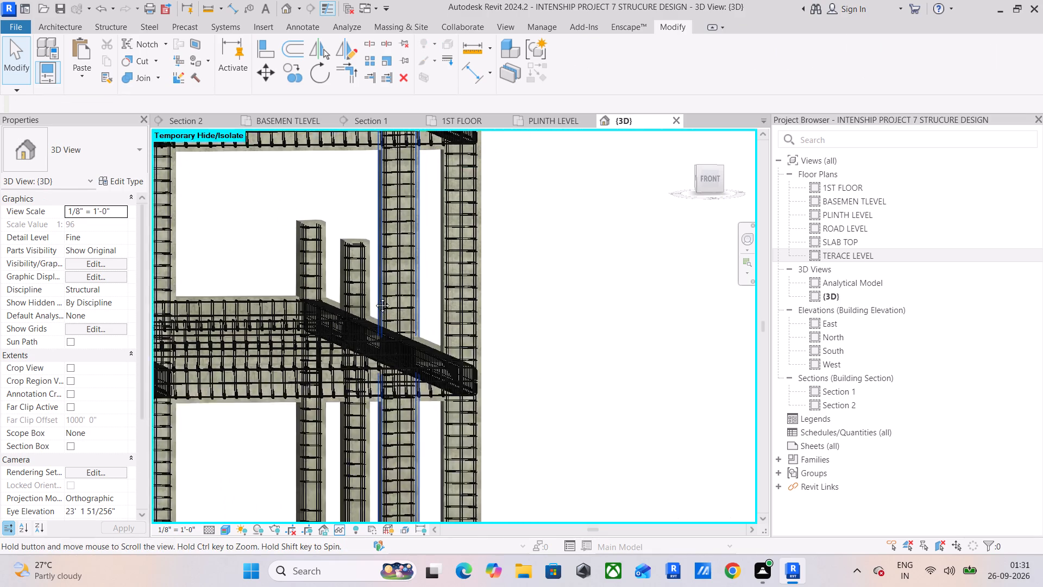
middle_click_drag(374, 297, 393, 433)
middle_click_drag(349, 379, 485, 338)
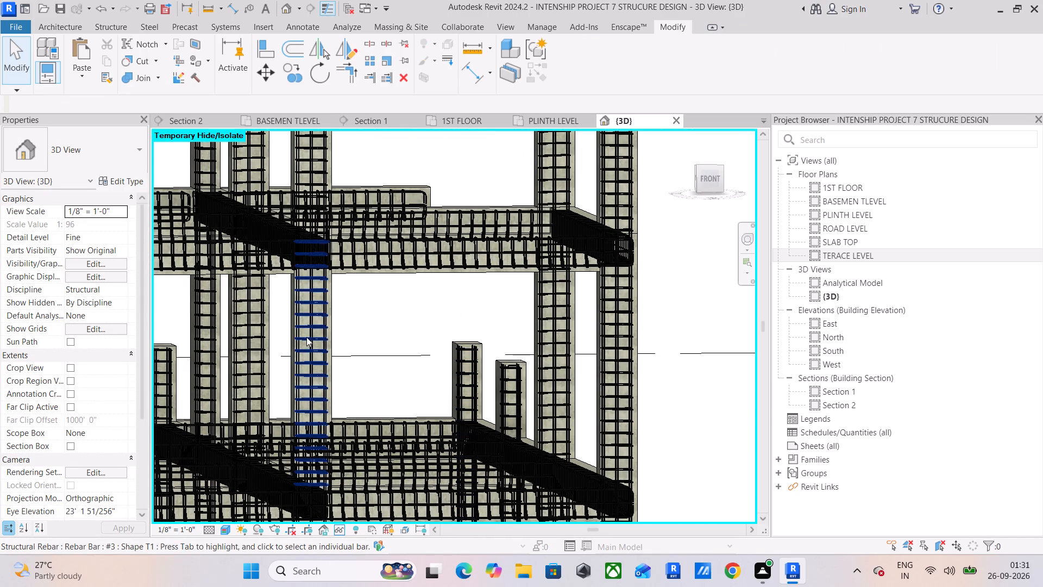
left_click_drag(713, 179, 722, 173)
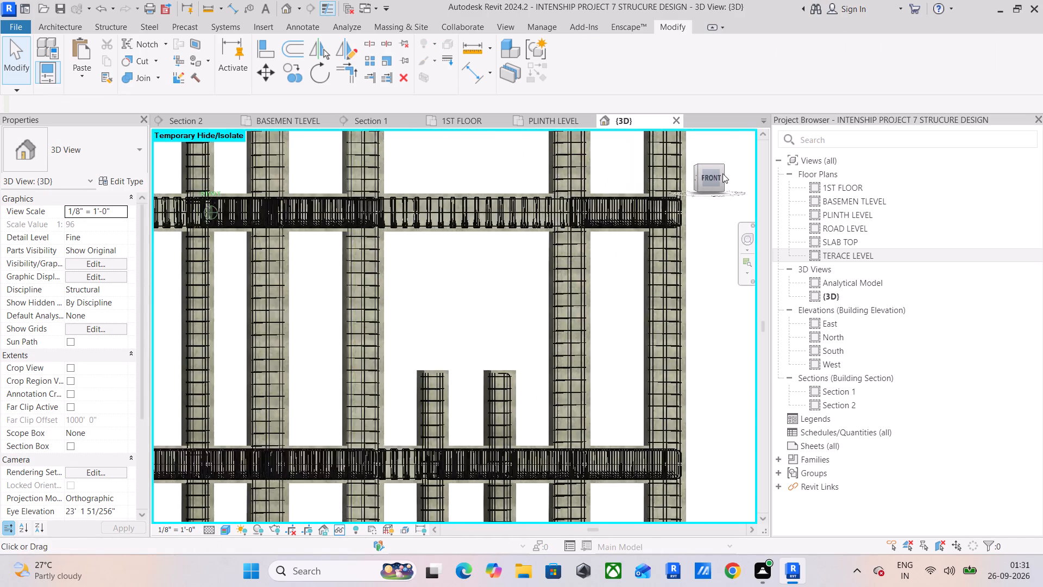
left_click_drag(722, 173, 732, 173)
middle_click_drag(294, 322, 408, 298)
scroll(384, 307, "down", 3)
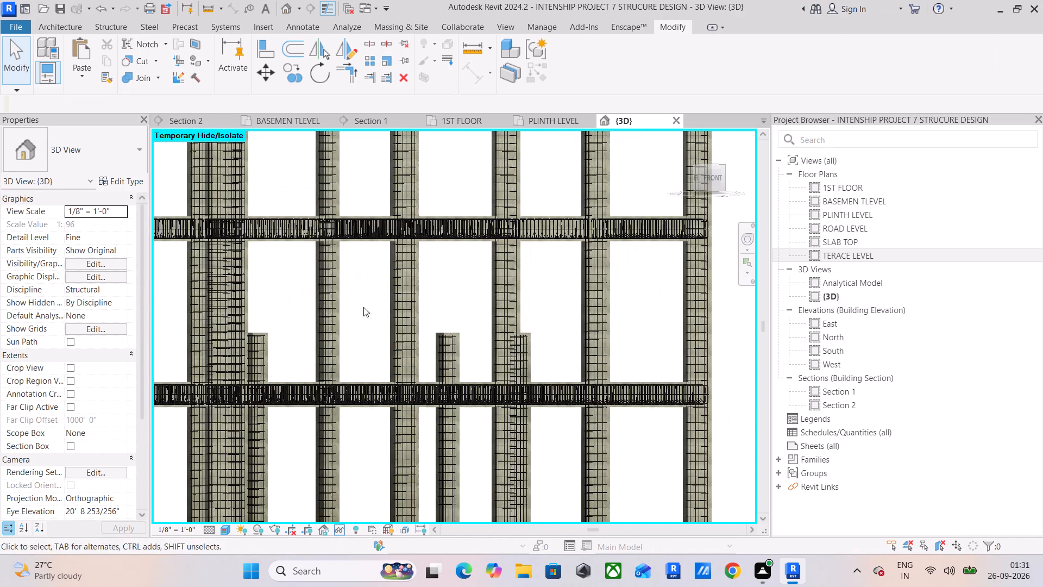
middle_click_drag(236, 304, 289, 310)
scroll(292, 287, "up", 3)
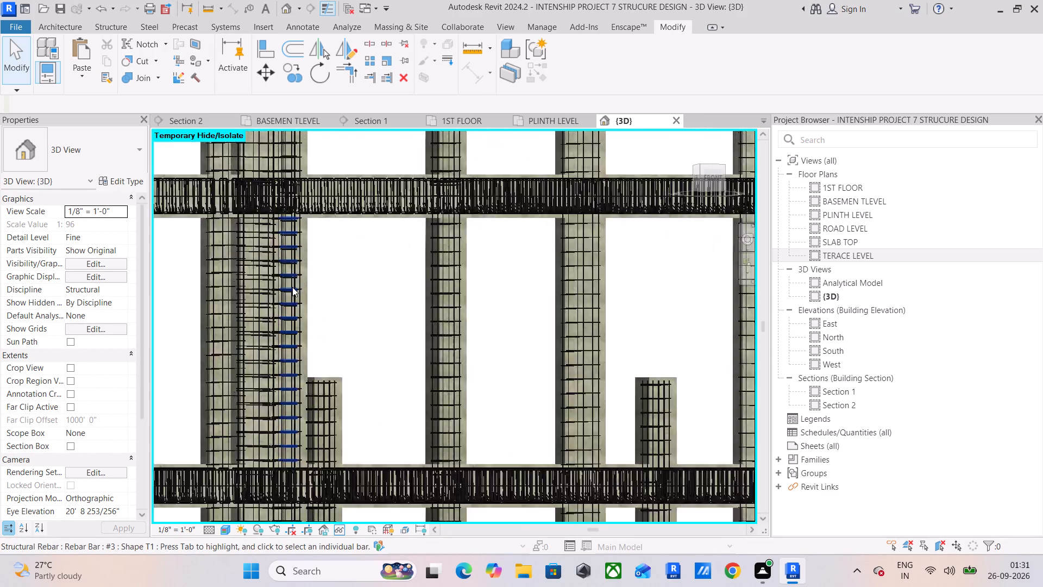
scroll(292, 287, "up", 15)
left_click(285, 300)
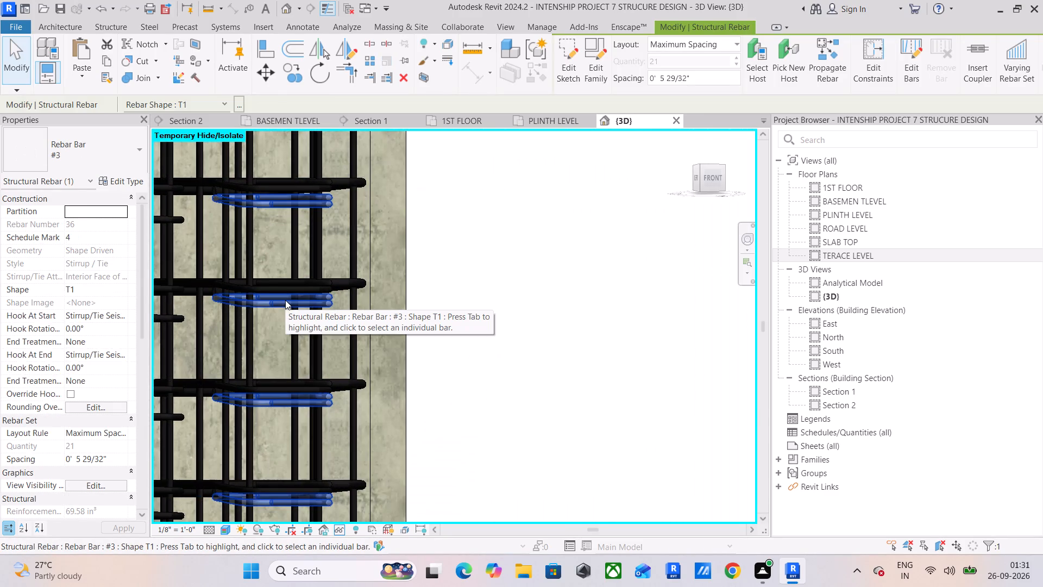
left_click(451, 296)
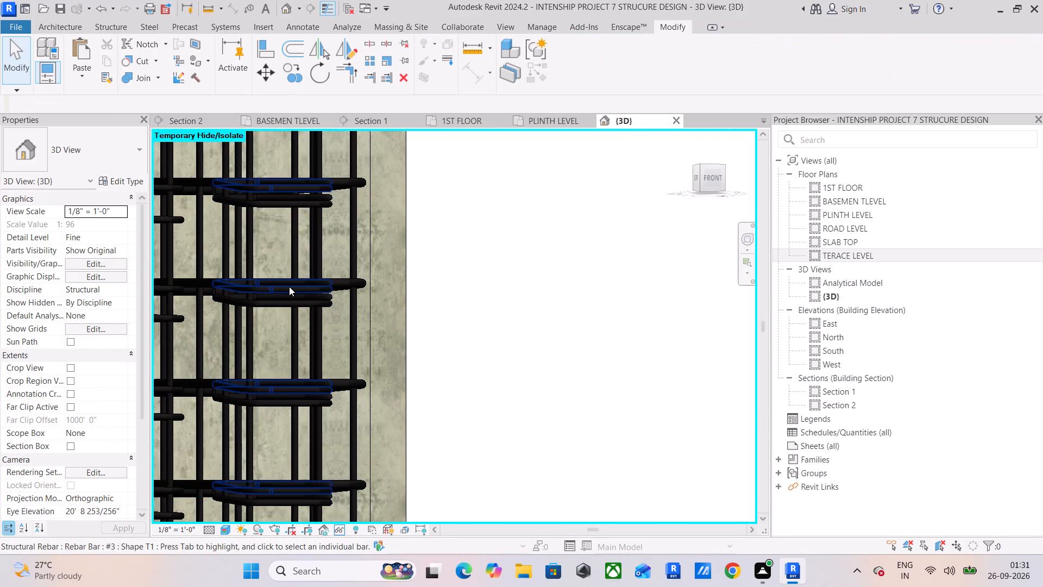
left_click(289, 286)
key("Delete")
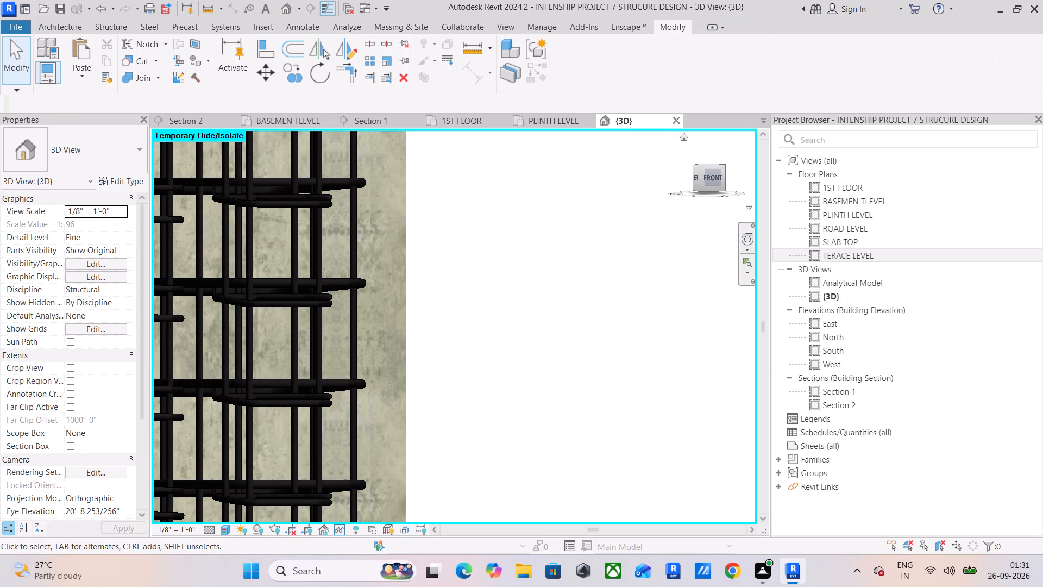
Delete the extra stirrup set from the wide cage next to that narrow cage, just below the beam.
left_click_drag(714, 179, 717, 185)
middle_click_drag(399, 309, 527, 247)
scroll(284, 299, "up", 5)
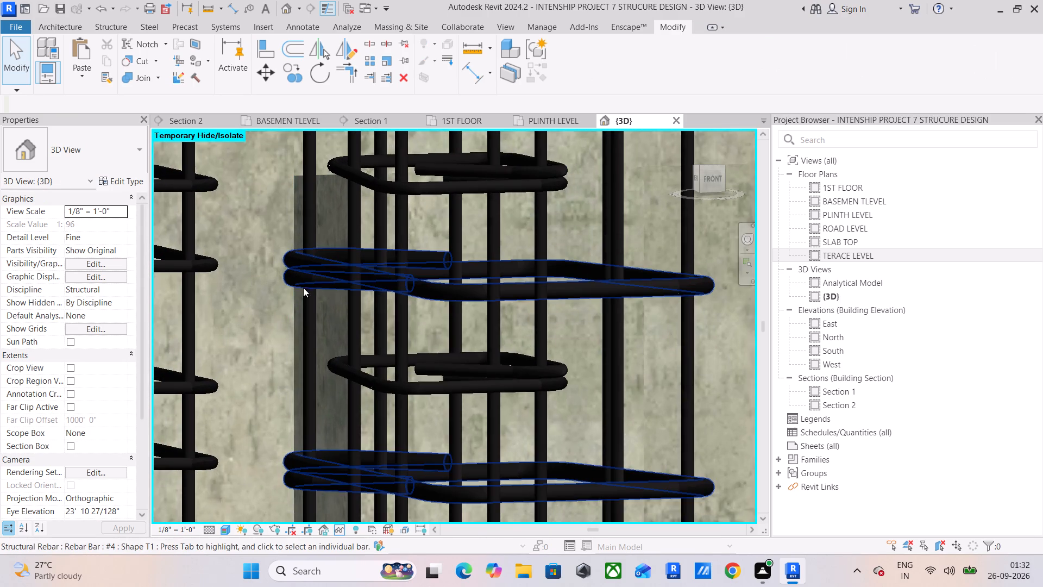
scroll(311, 276, "down", 6)
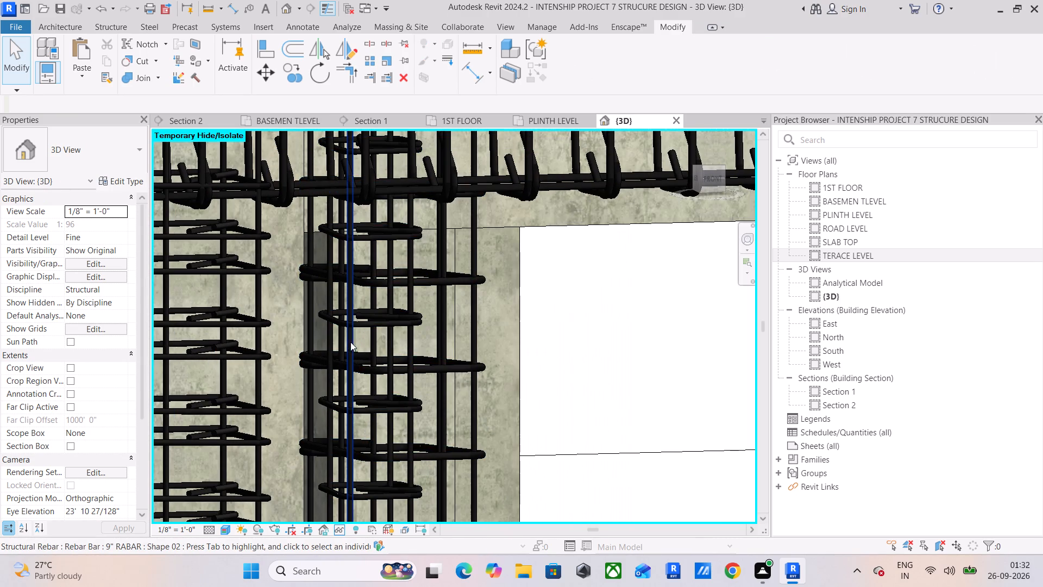
middle_click_drag(262, 352, 387, 343)
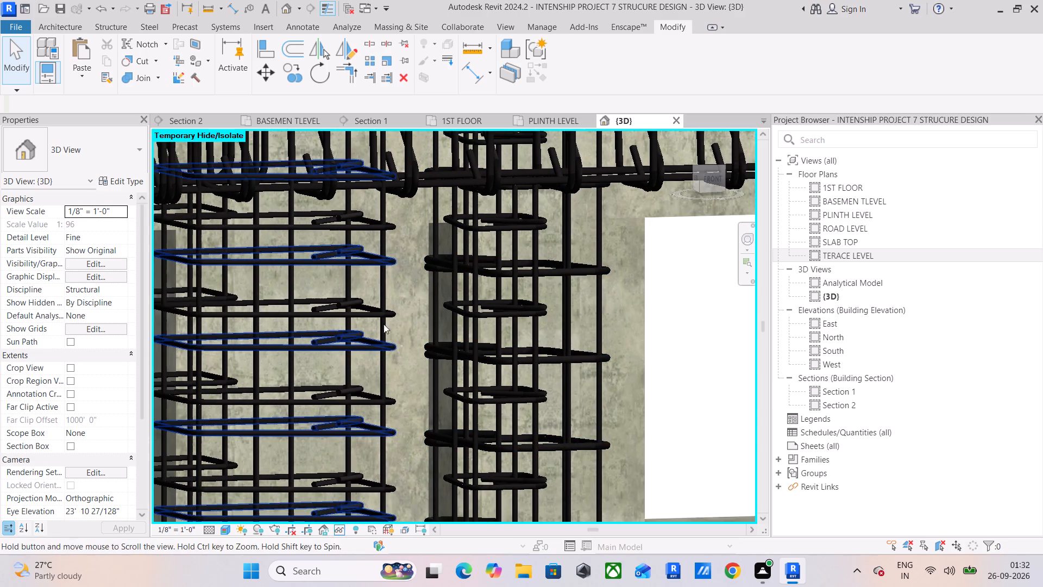
left_click(333, 255)
key("Delete")
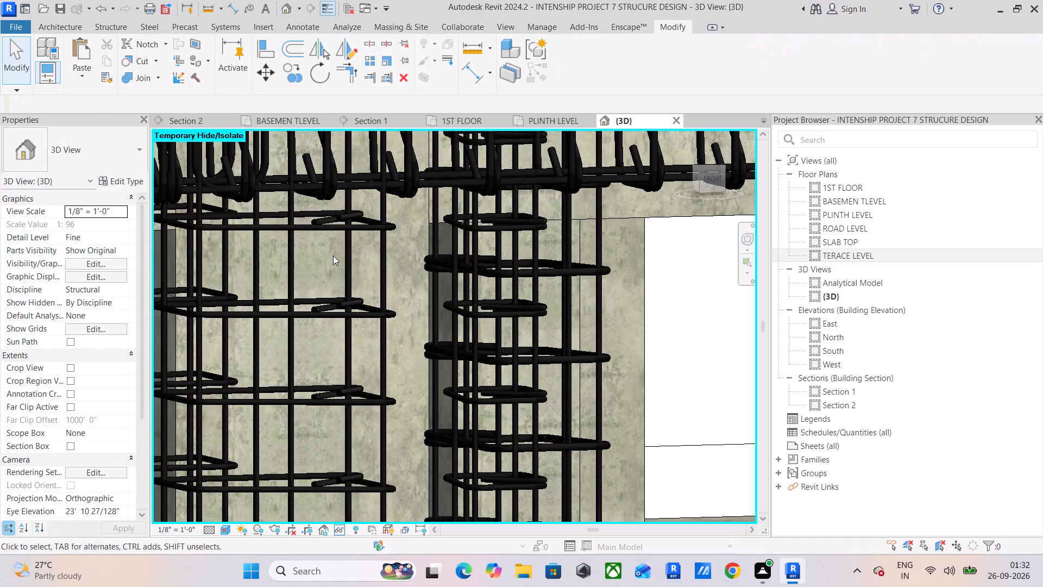
Examine the remaining columns and the whole frame for overlapping #3 stirrup sets.
scroll(333, 254, "down", 5)
scroll(205, 330, "down", 4)
middle_click_drag(205, 330, 306, 268)
scroll(318, 278, "down", 4)
middle_click_drag(321, 288, 405, 264)
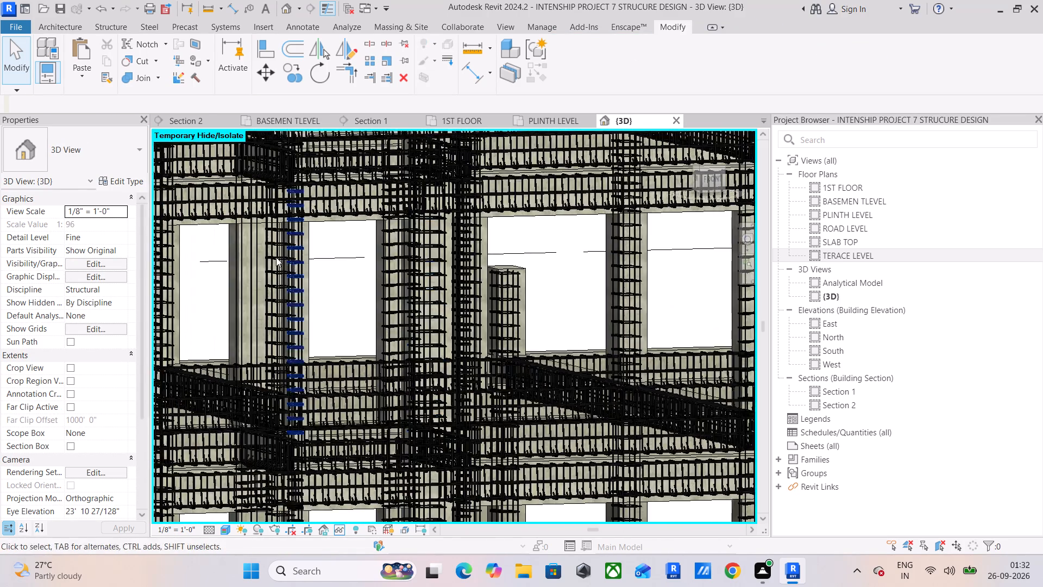
scroll(272, 254, "up", 11)
scroll(299, 271, "down", 12)
middle_click_drag(289, 277, 420, 277)
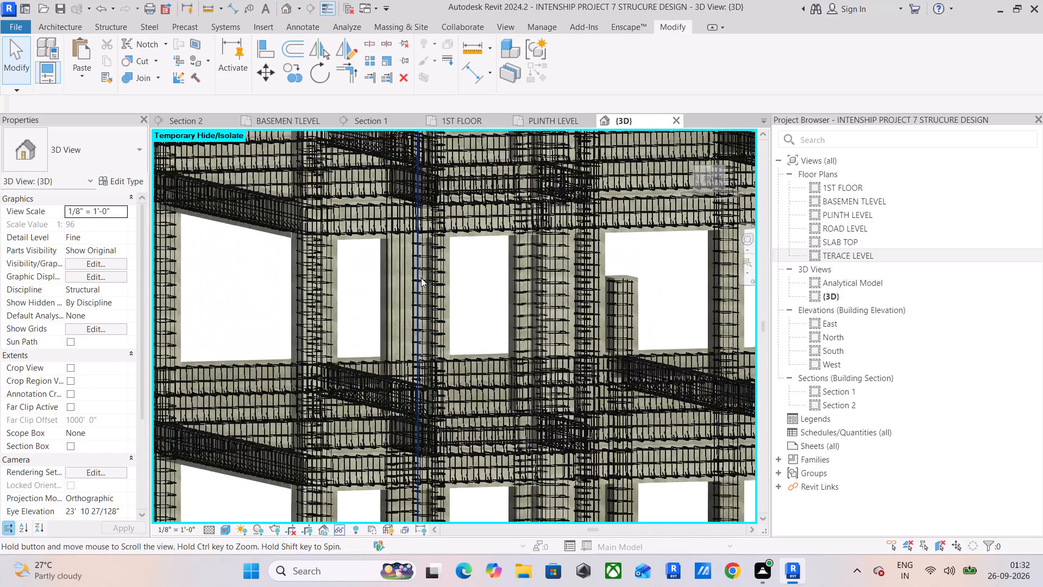
scroll(288, 296, "up", 6)
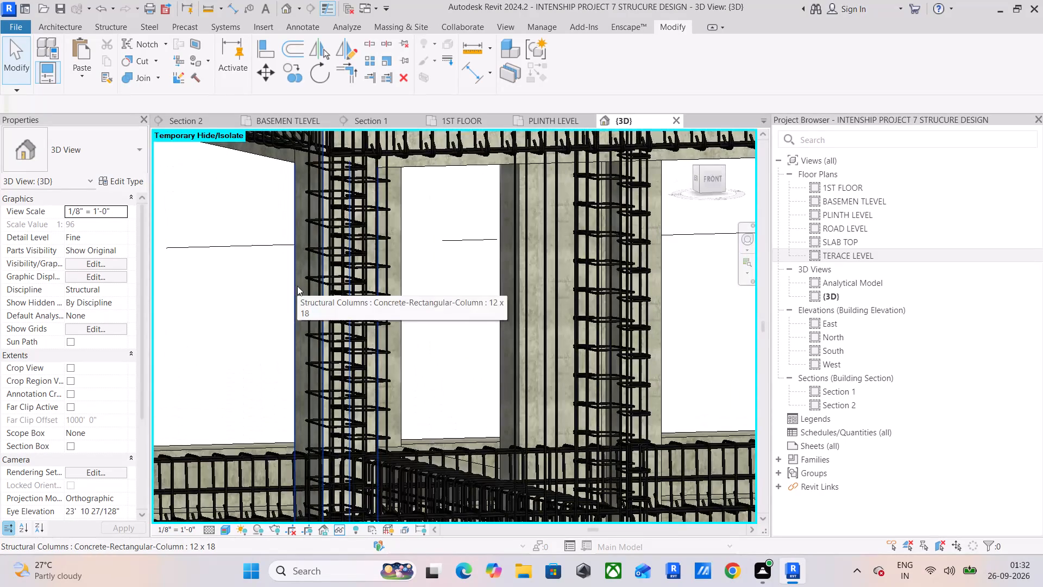
scroll(303, 272, "down", 6)
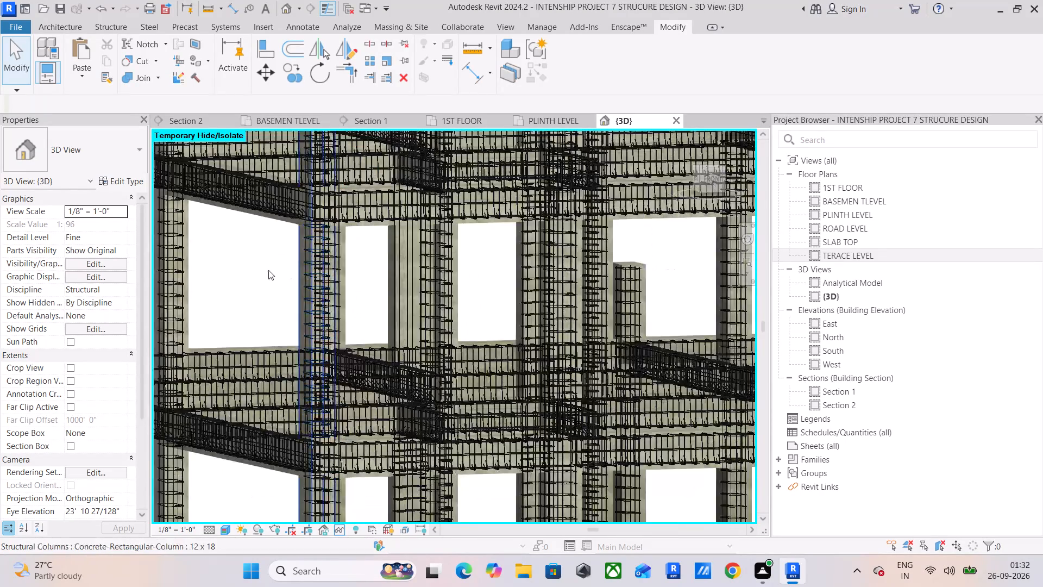
left_click(241, 266)
left_click(244, 246)
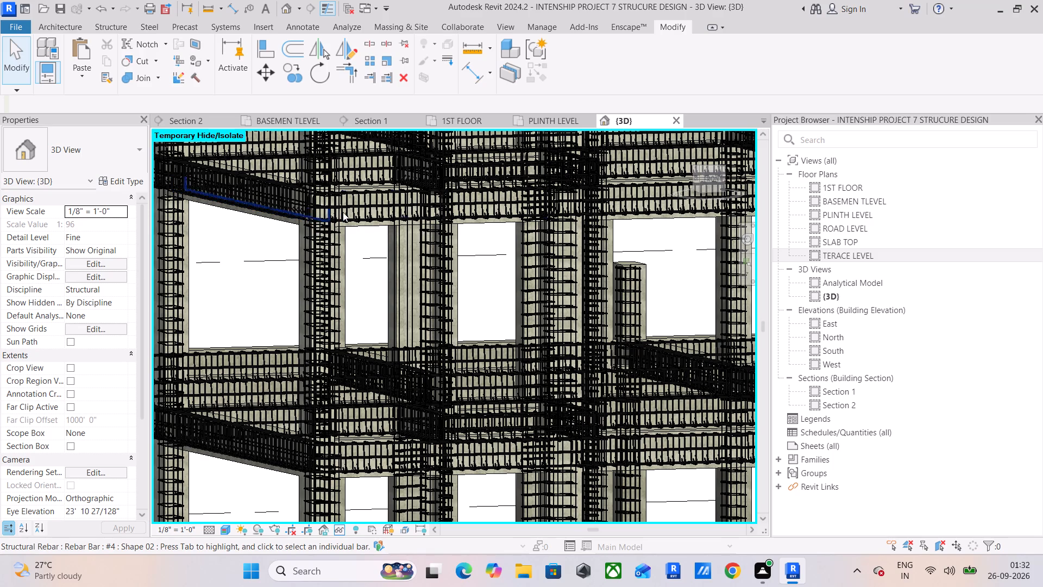
scroll(348, 233, "down", 4)
middle_click_drag(389, 248, 242, 260)
scroll(352, 284, "down", 4)
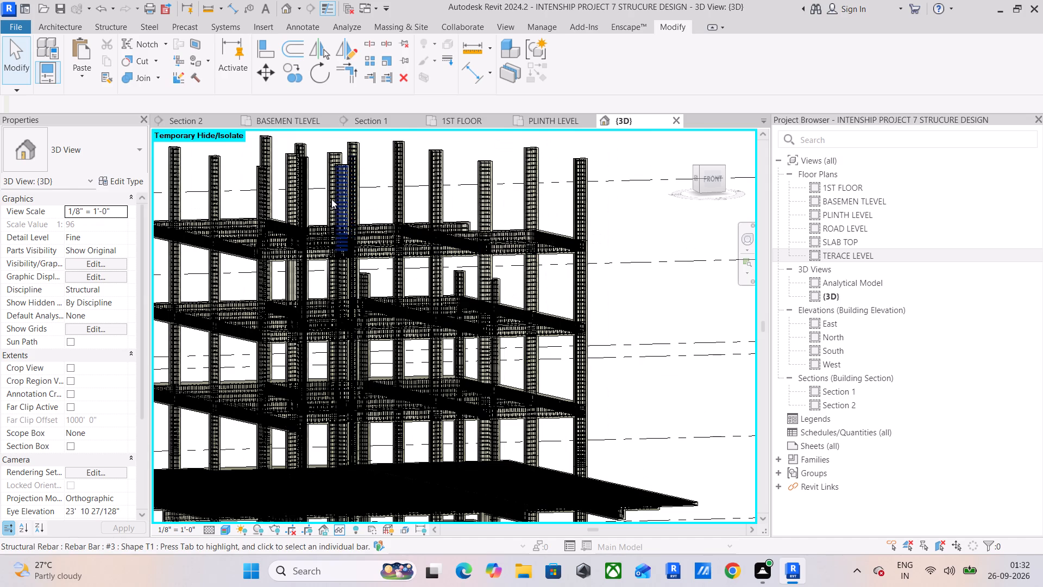
scroll(354, 253, "down", 4)
middle_click_drag(390, 252, 472, 253)
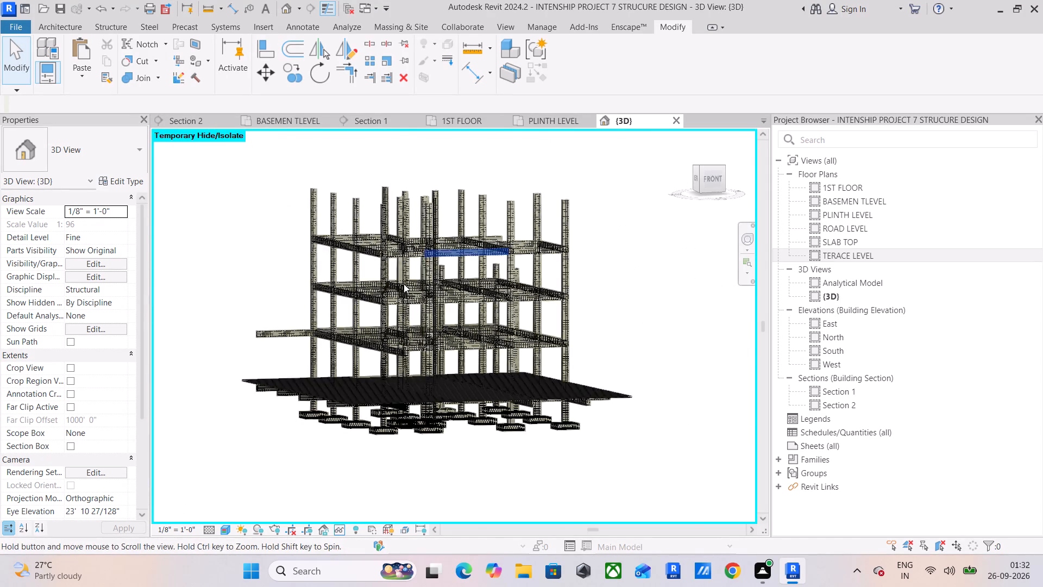
Inspect the beam-column junctions near the multi-cage columns, checking where column stirrups run through the beam cages.
scroll(404, 282, "up", 19)
middle_click_drag(286, 287, 380, 277)
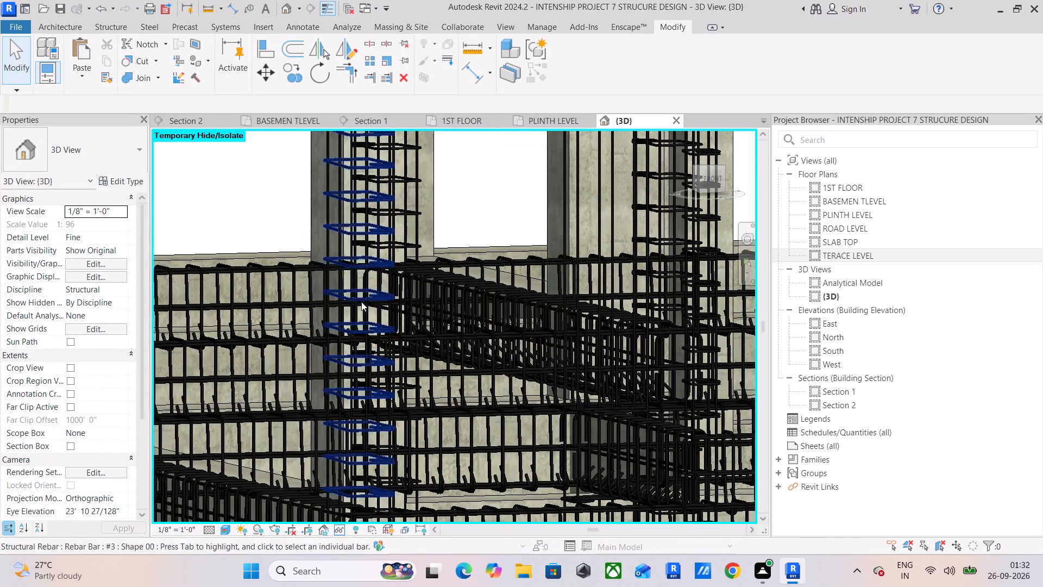
scroll(356, 292, "up", 3)
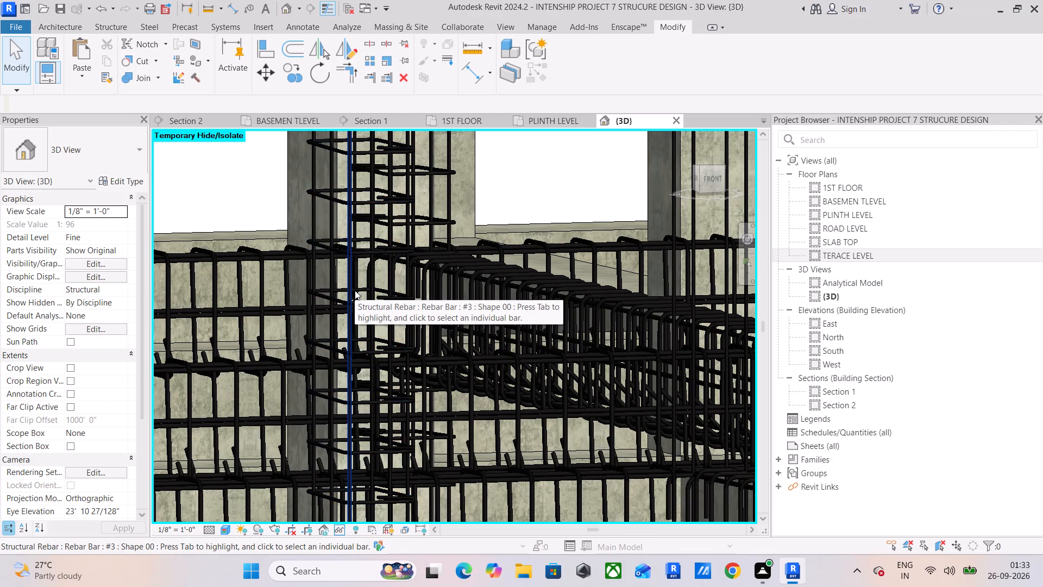
scroll(299, 295, "down", 4)
middle_click_drag(302, 296, 374, 300)
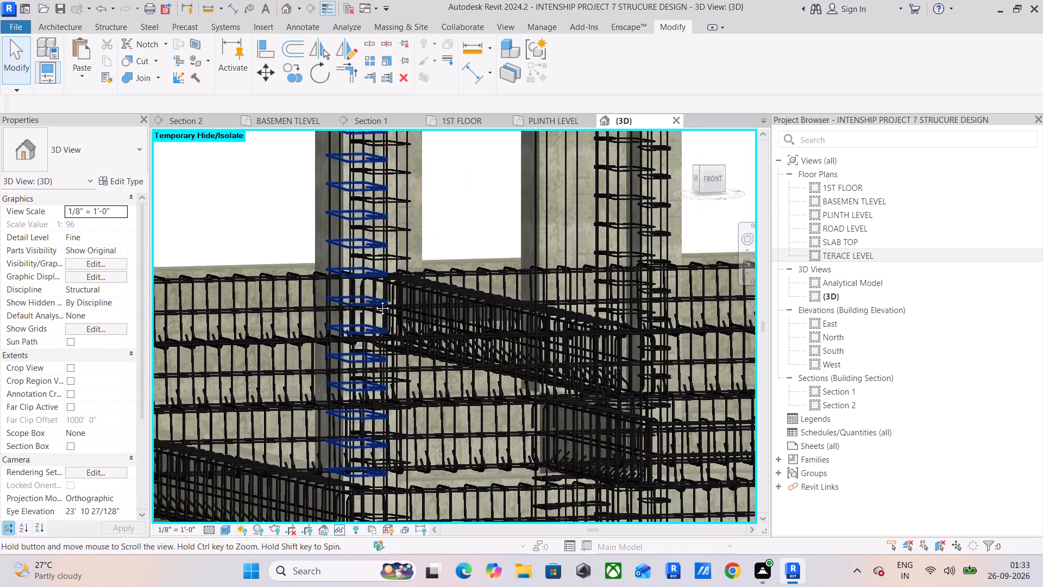
middle_click_drag(374, 300, 400, 291)
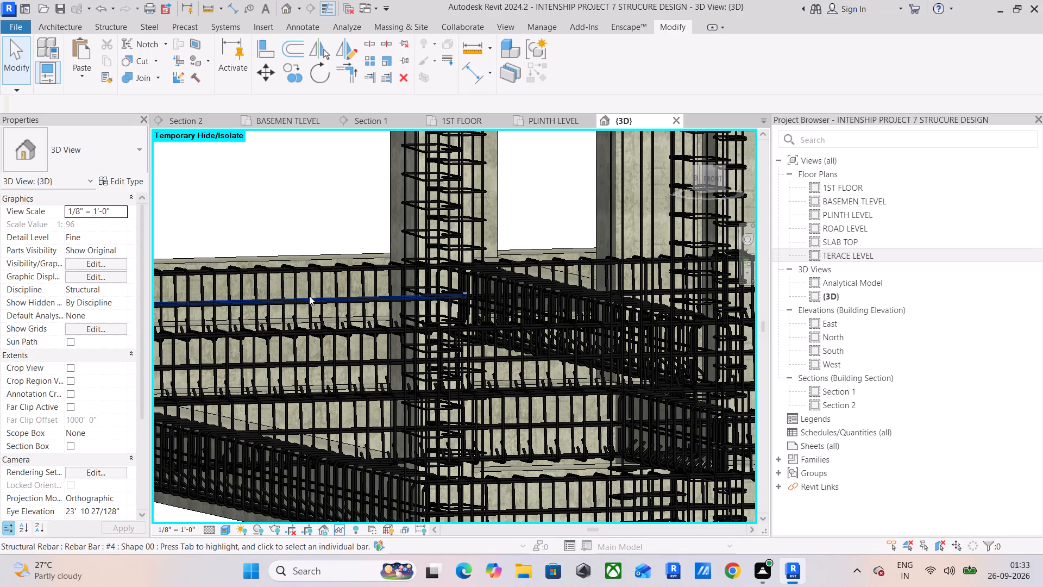
scroll(309, 296, "down", 4)
middle_click_drag(308, 296, 405, 305)
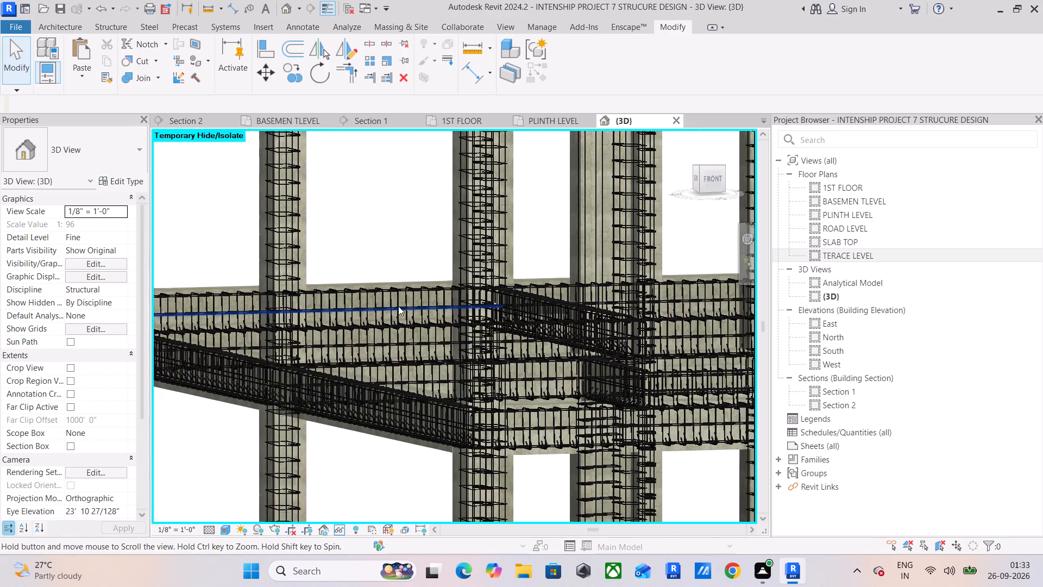
scroll(295, 294, "up", 5)
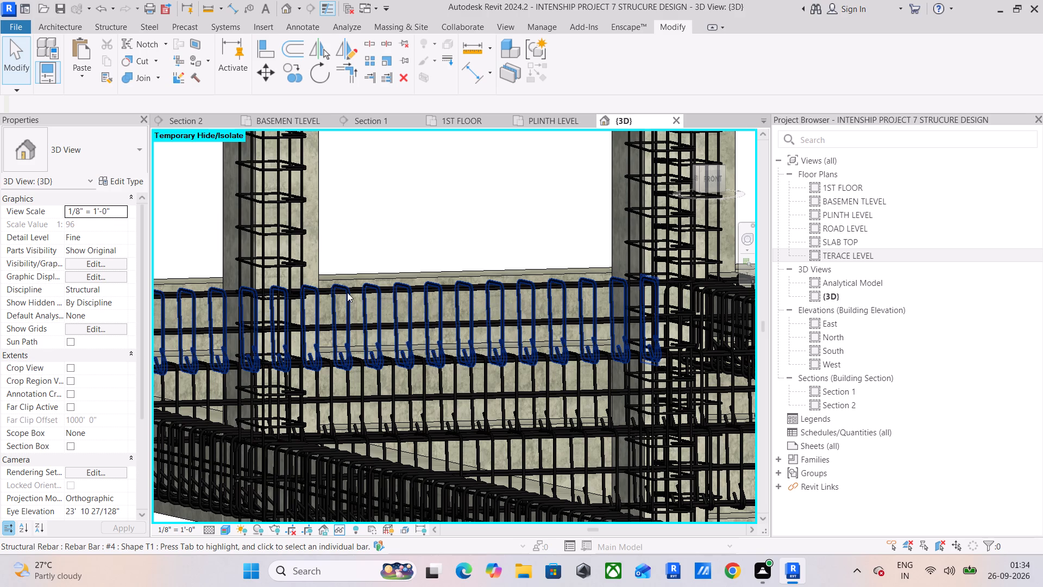
Inspect the stirrups at the beam-column junctions along the adjoining bays towards the building's far corner.
scroll(392, 271, "down", 7)
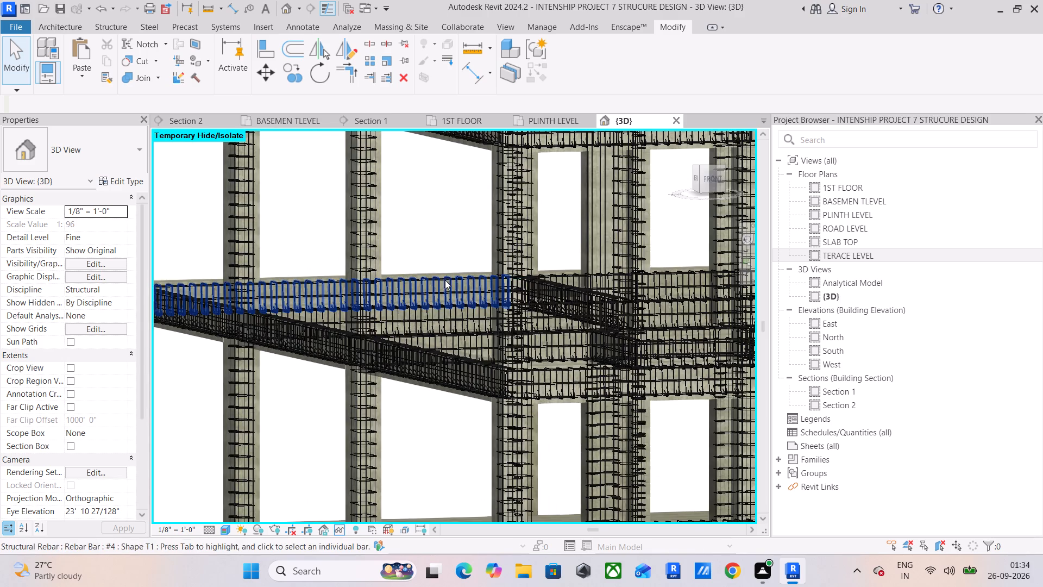
middle_click_drag(445, 280, 275, 280)
scroll(413, 297, "up", 17)
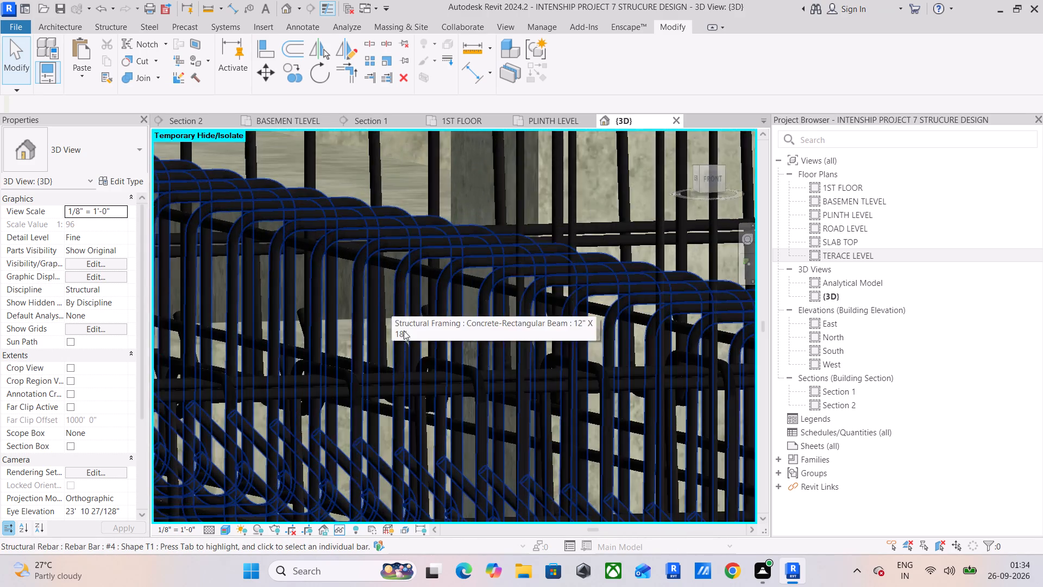
scroll(411, 314, "down", 13)
middle_click_drag(499, 301, 212, 312)
scroll(212, 312, "down", 1)
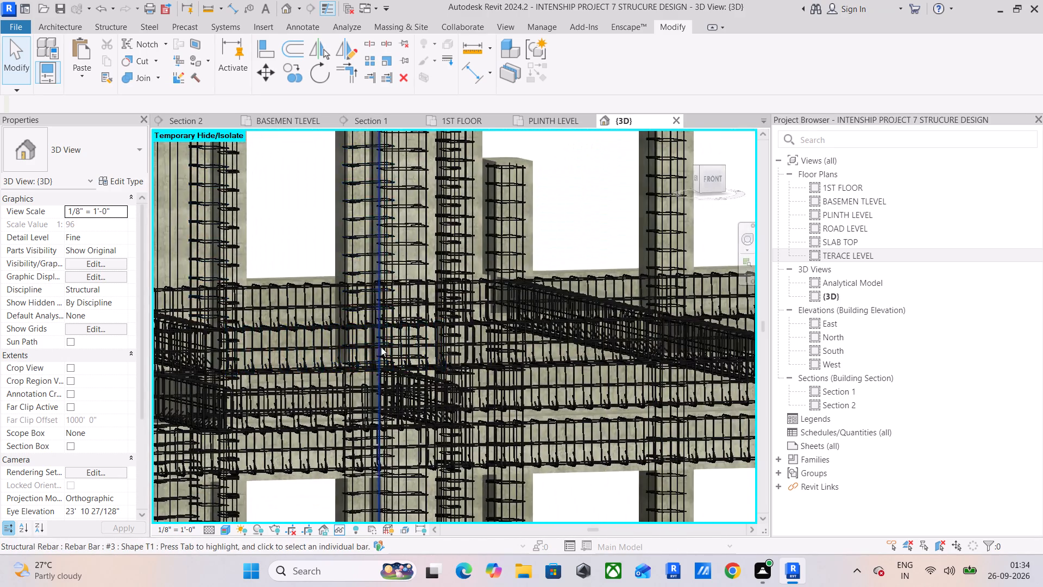
middle_click_drag(459, 291, 287, 353)
scroll(422, 333, "down", 6)
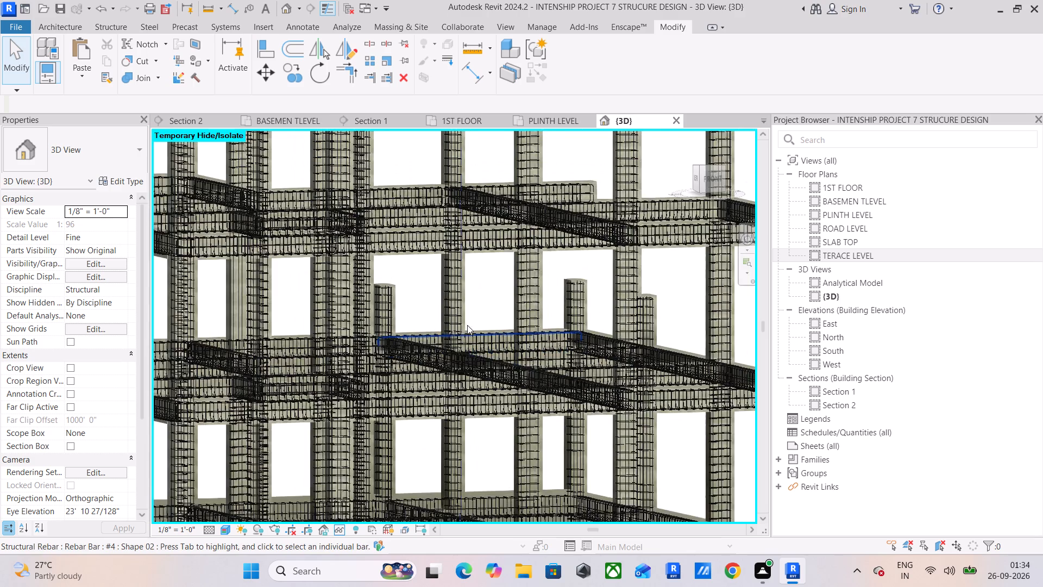
middle_click_drag(457, 357, 417, 456)
middle_click_drag(489, 352, 397, 187)
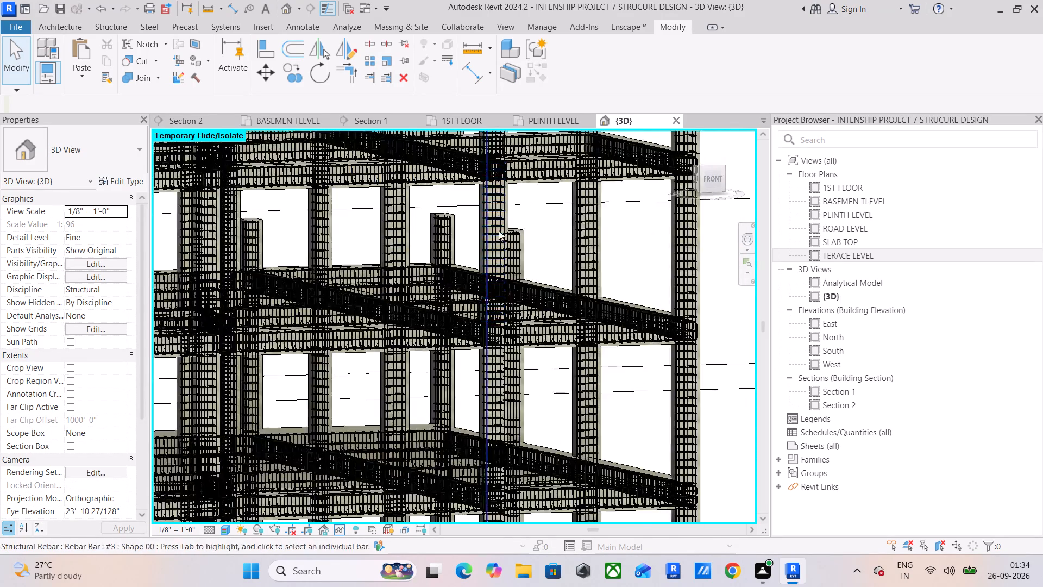
scroll(507, 218, "up", 4)
middle_click_drag(398, 281, 411, 134)
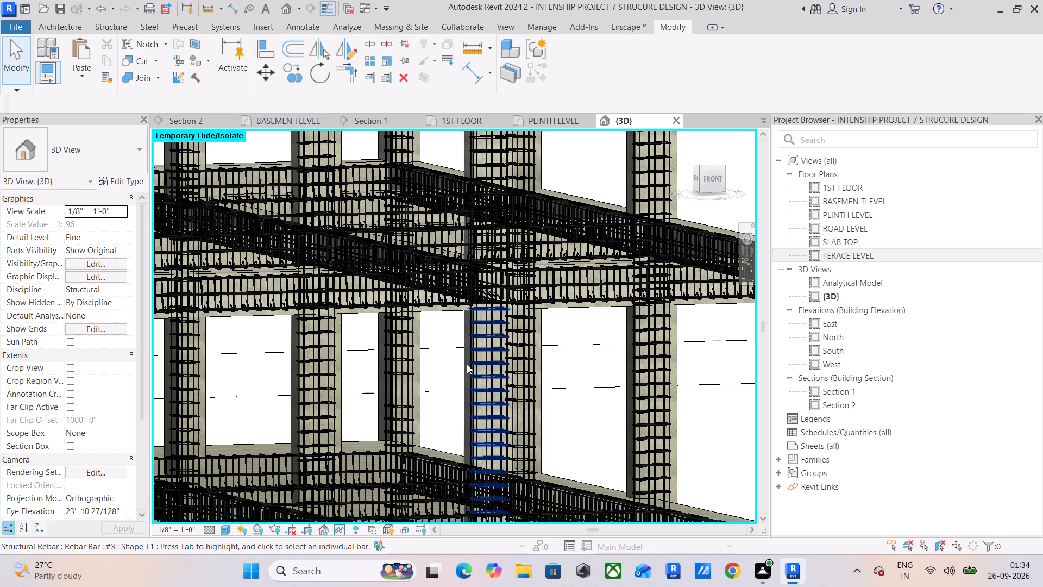
scroll(467, 364, "up", 1)
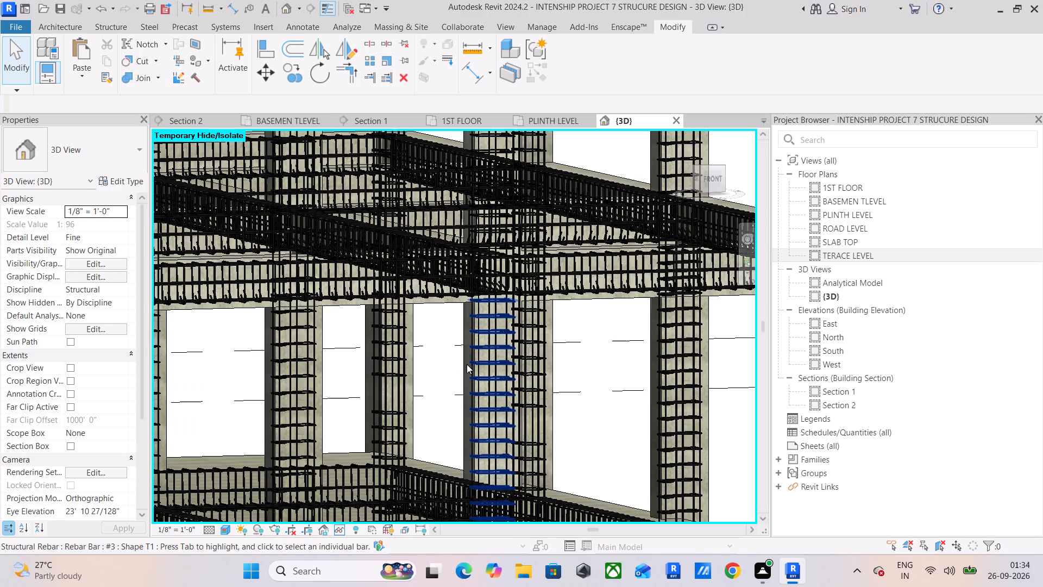
scroll(473, 364, "down", 4)
middle_click_drag(479, 365, 378, 314)
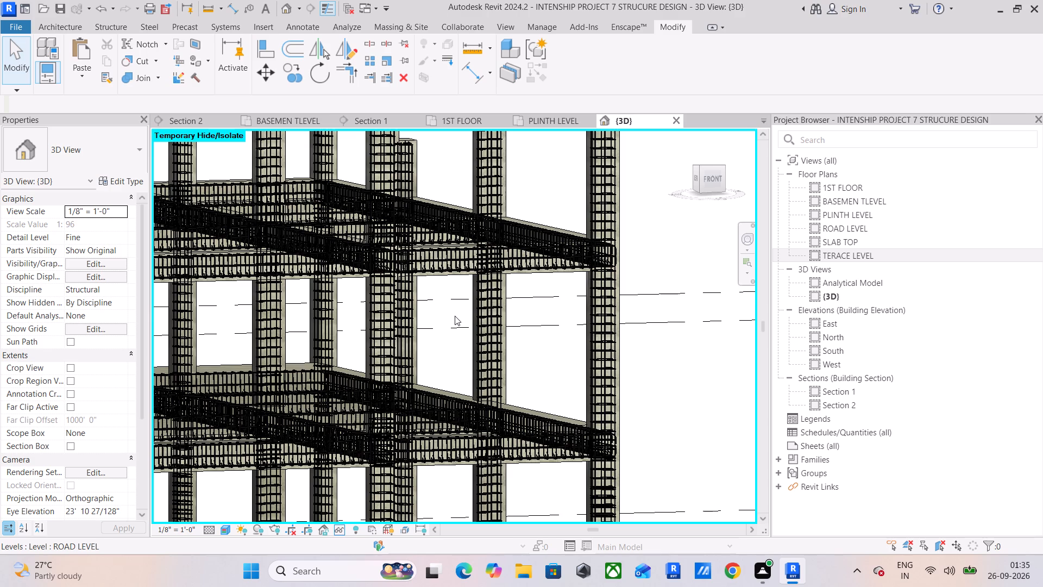
Shorten the #3 T1 stirrup set of the column beside the short stub column so its top tie sits just below the beam.
scroll(468, 304, "down", 5)
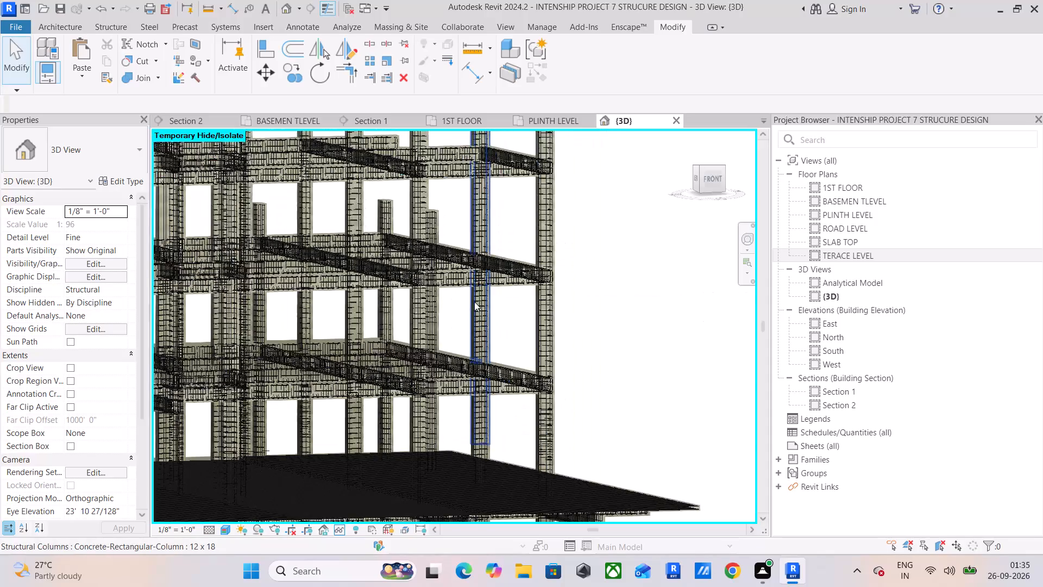
middle_click_drag(476, 301, 487, 278)
middle_click_drag(485, 293, 508, 393)
scroll(455, 274, "up", 11)
middle_click_drag(455, 274, 452, 292)
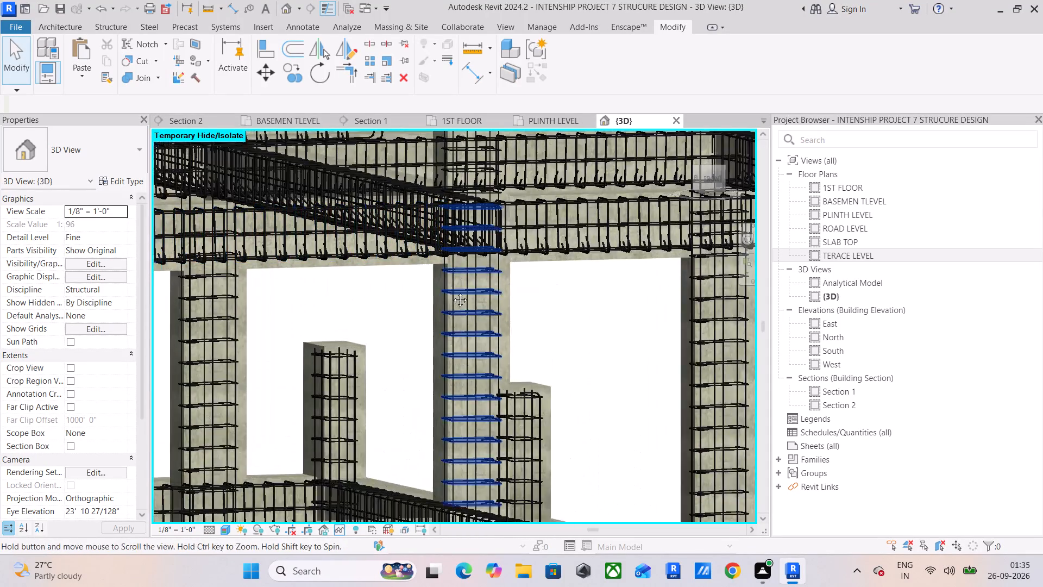
middle_click_drag(452, 292, 449, 361)
scroll(462, 301, "up", 5)
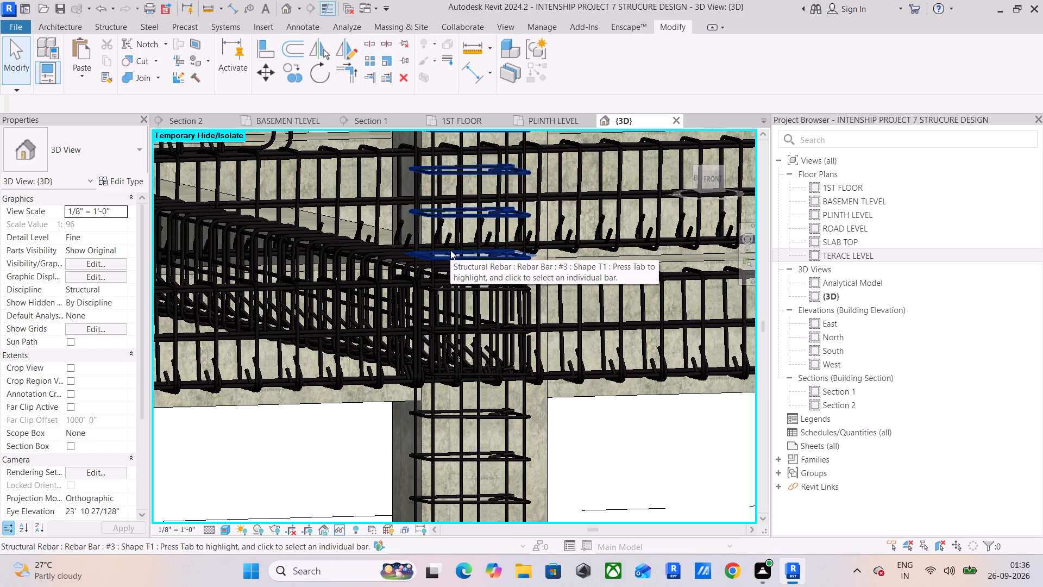
middle_click_drag(492, 361, 470, 251)
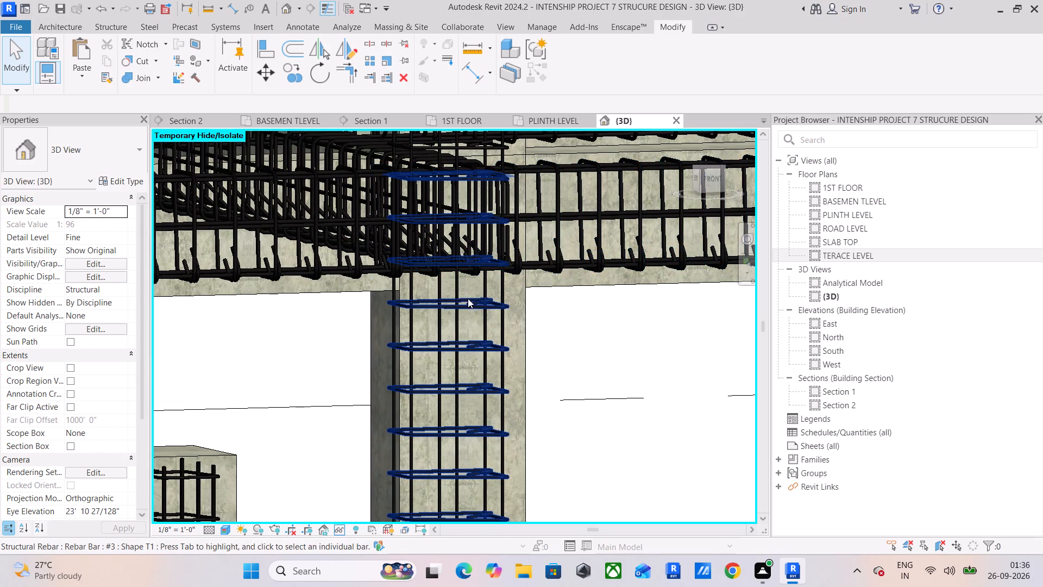
left_click(468, 302)
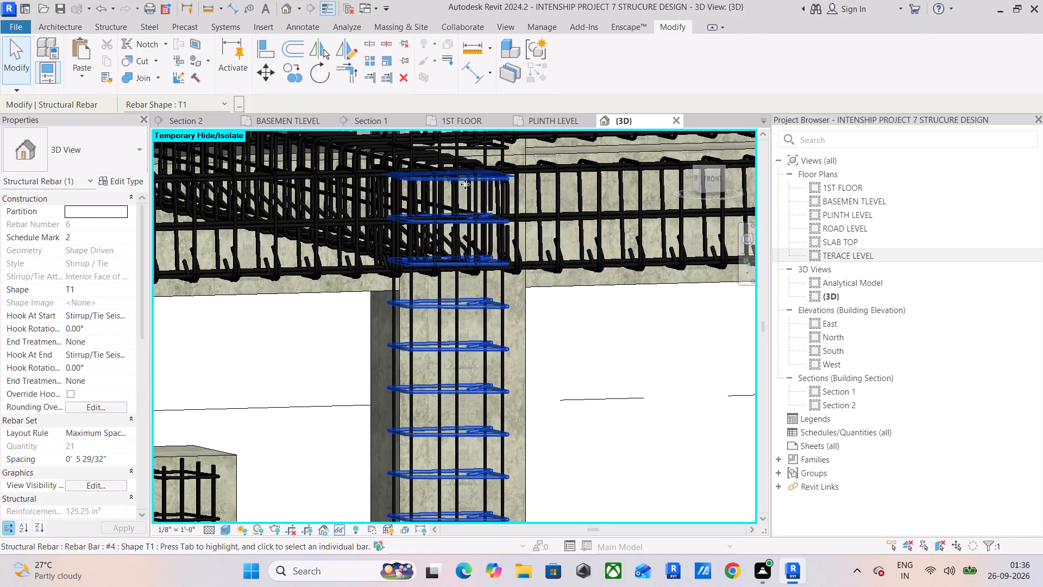
left_click_drag(448, 170, 461, 274)
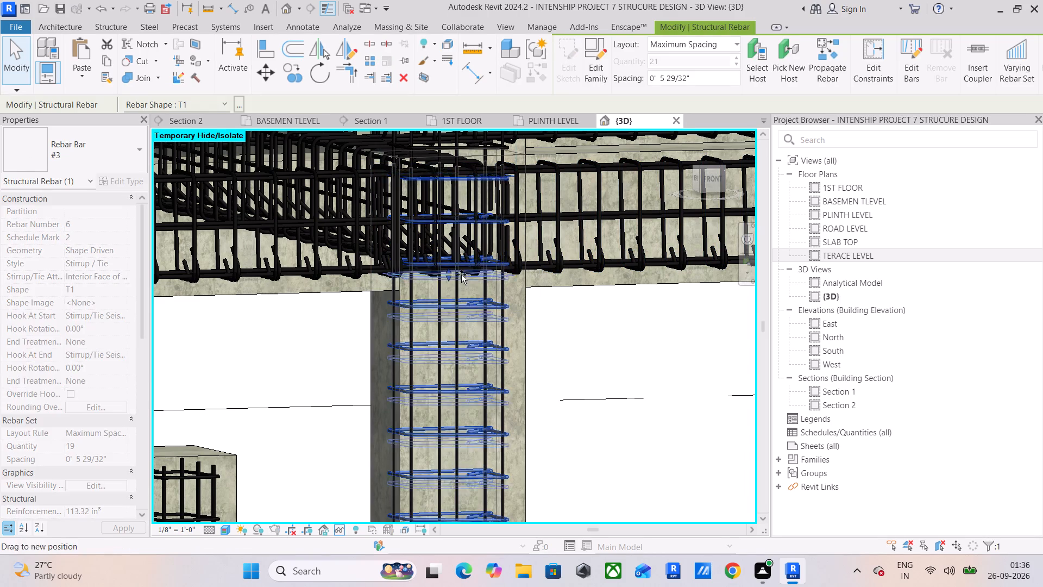
left_click_drag(461, 274, 457, 304)
left_click(572, 324)
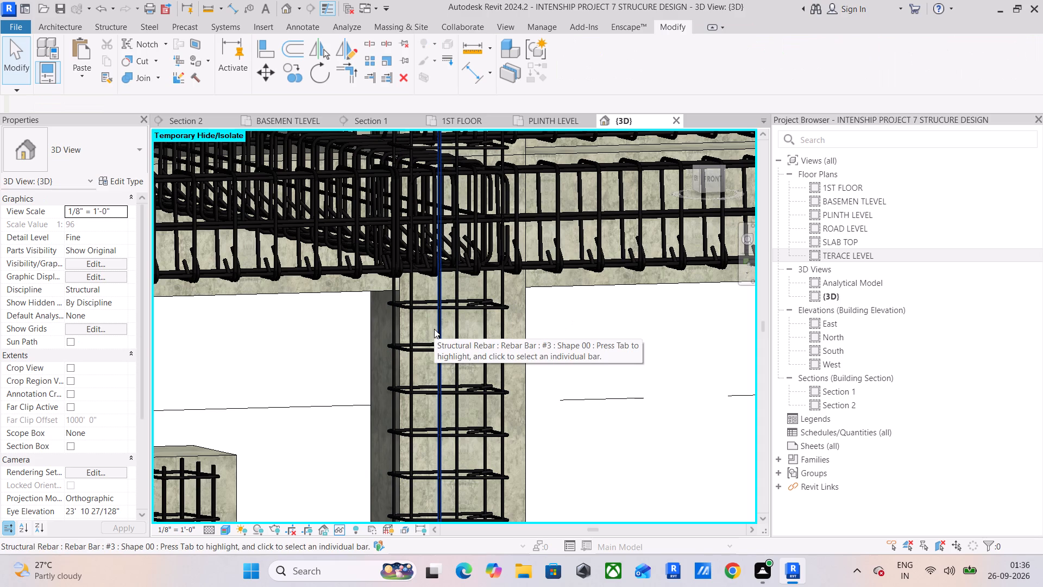
Shorten the #3 T1 stirrup set of the adjacent column towards the outer corner so it stops just below the beam soffit.
scroll(441, 274, "down", 5)
middle_click_drag(459, 287, 503, 245)
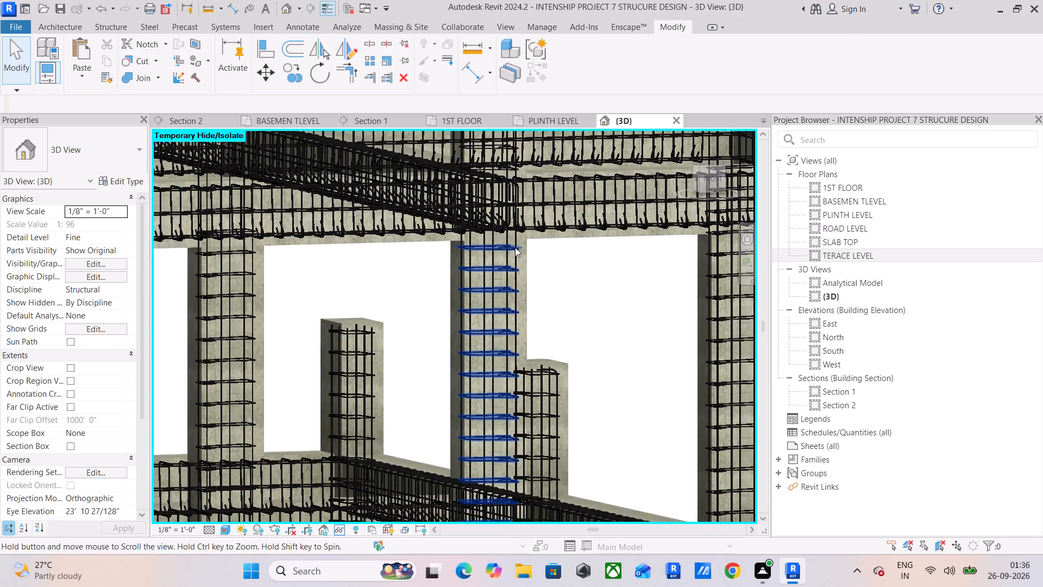
middle_click_drag(620, 259, 374, 301)
left_click(489, 275)
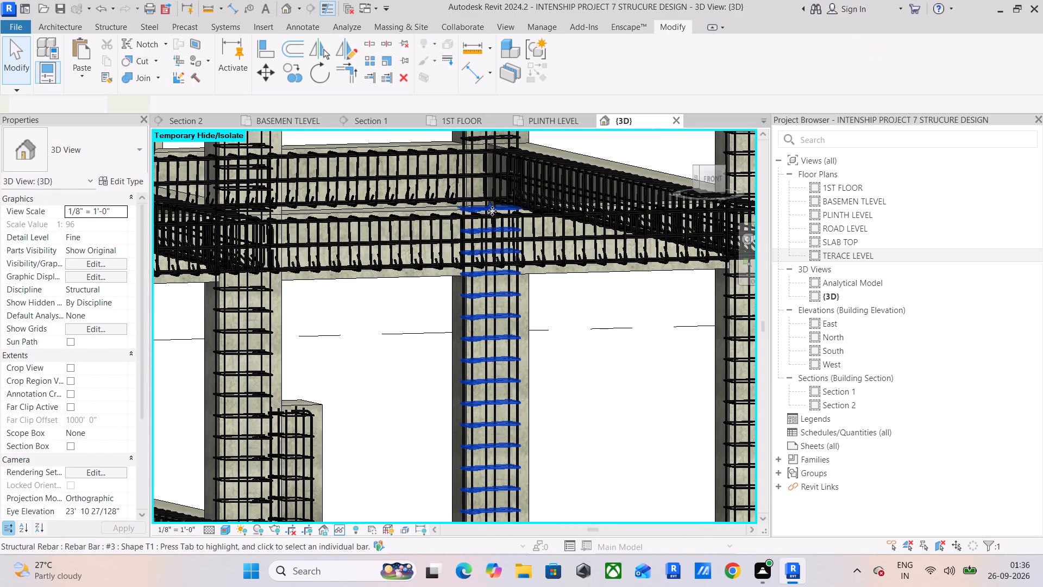
left_click_drag(488, 205, 487, 273)
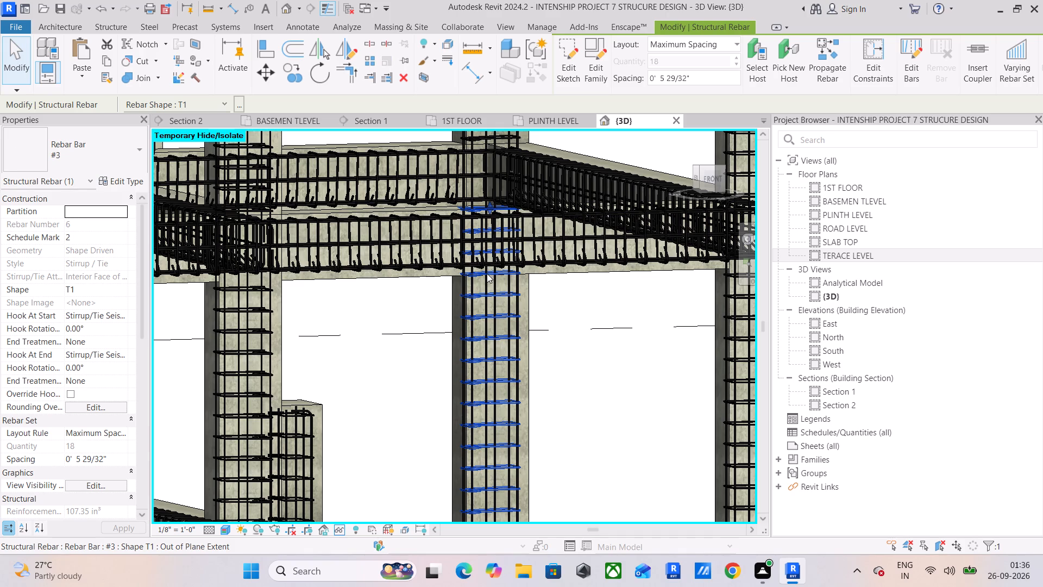
left_click_drag(487, 273, 487, 282)
Shorten the #3 T1 stirrup set of the end column at the outer corner so it starts just below the beam.
scroll(537, 298, "up", 1)
middle_click_drag(537, 298, 286, 338)
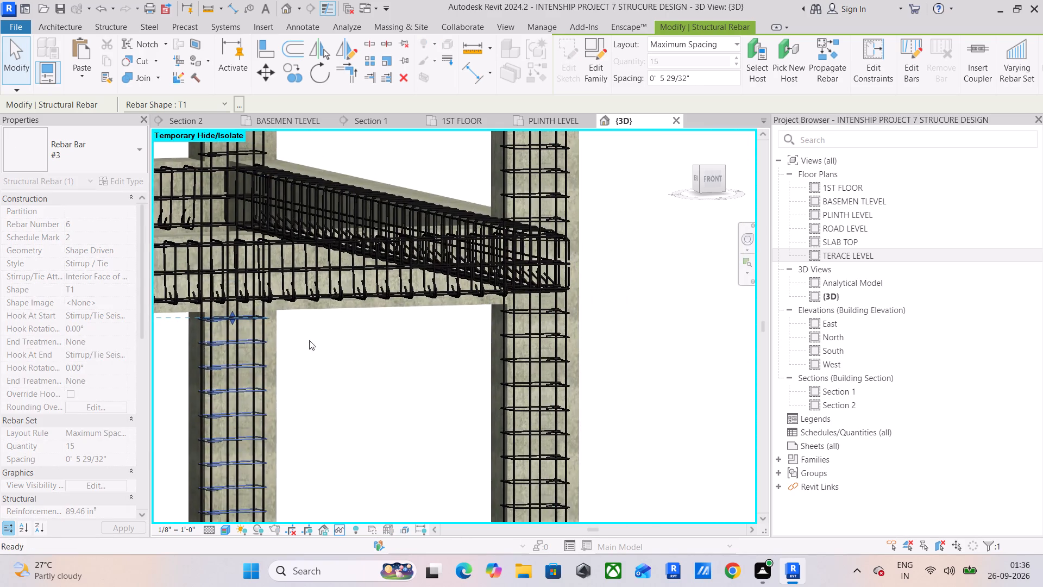
left_click(529, 315)
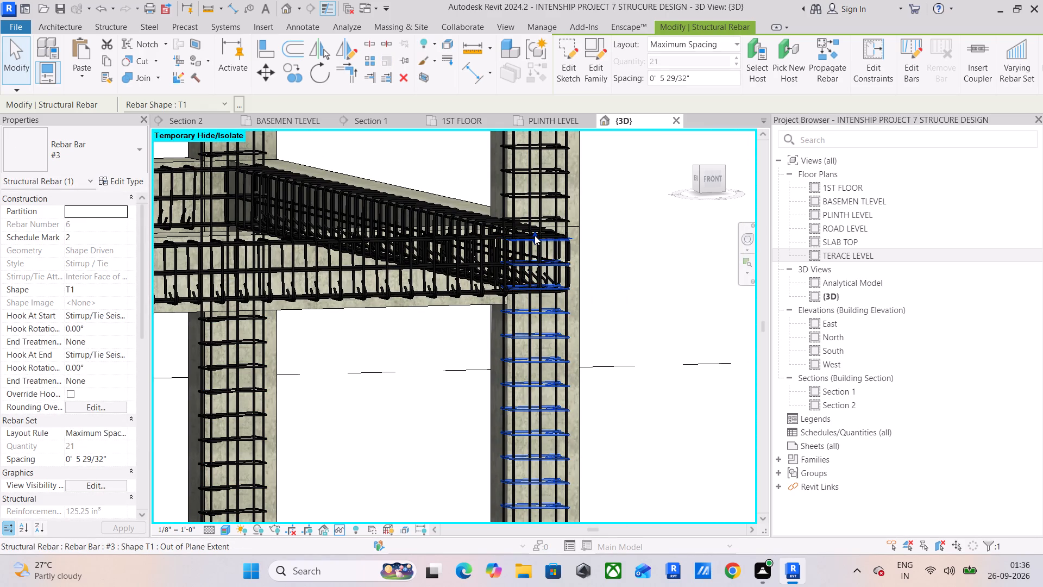
left_click_drag(535, 235, 542, 313)
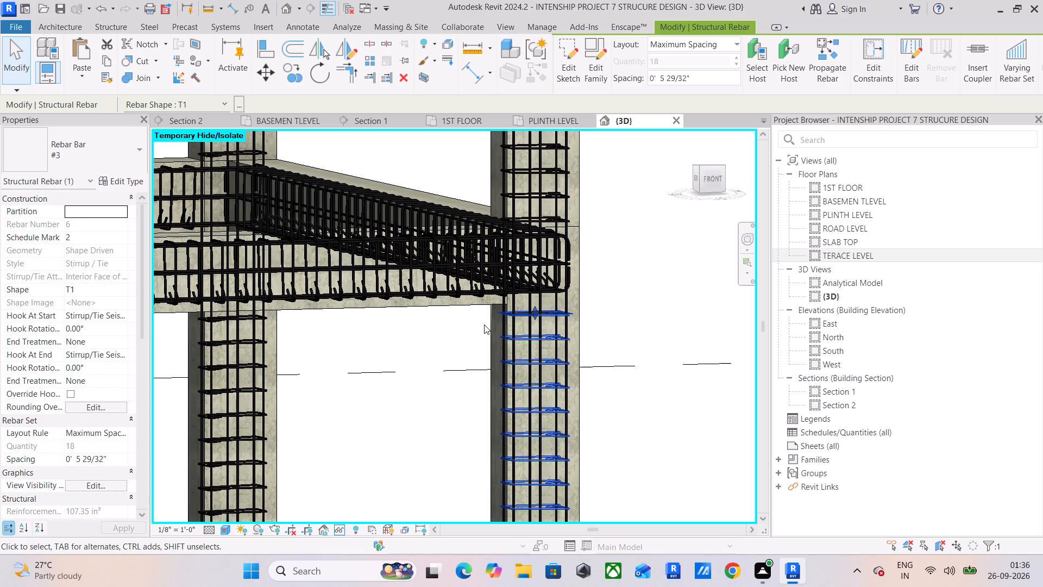
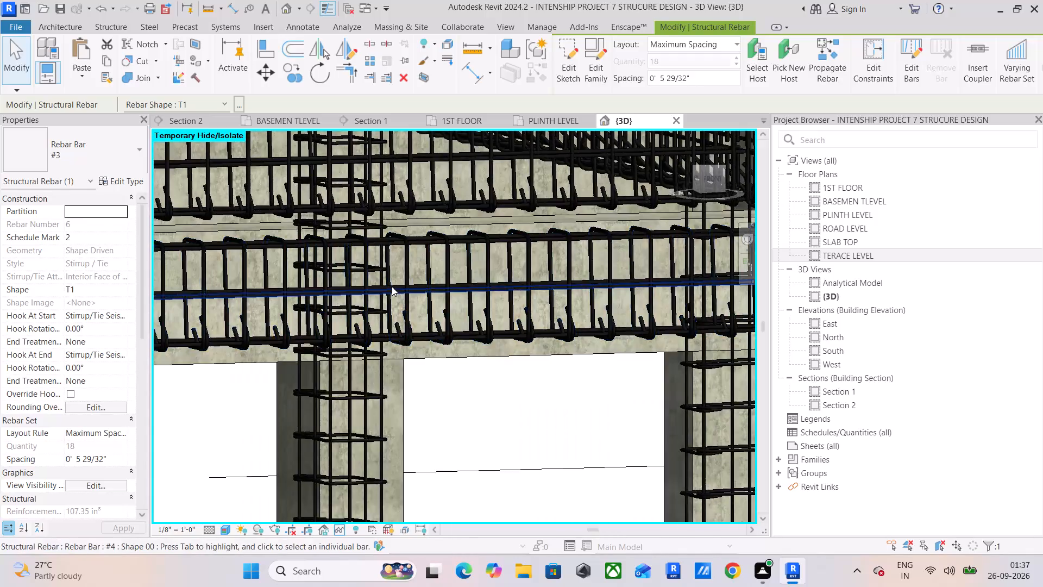
Shorten the #3 T1 stirrup set of the column at the cross beam's far end so its top tie sits just below the beam soffit.
scroll(391, 285, "up", 6)
scroll(306, 283, "up", 5)
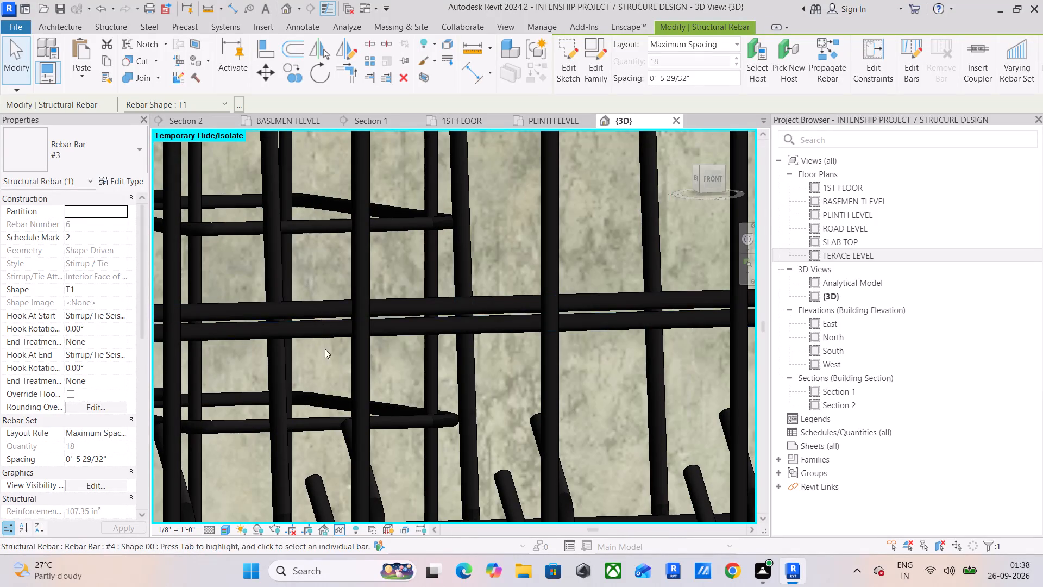
scroll(328, 336, "down", 6)
left_click(311, 290)
scroll(311, 289, "down", 6)
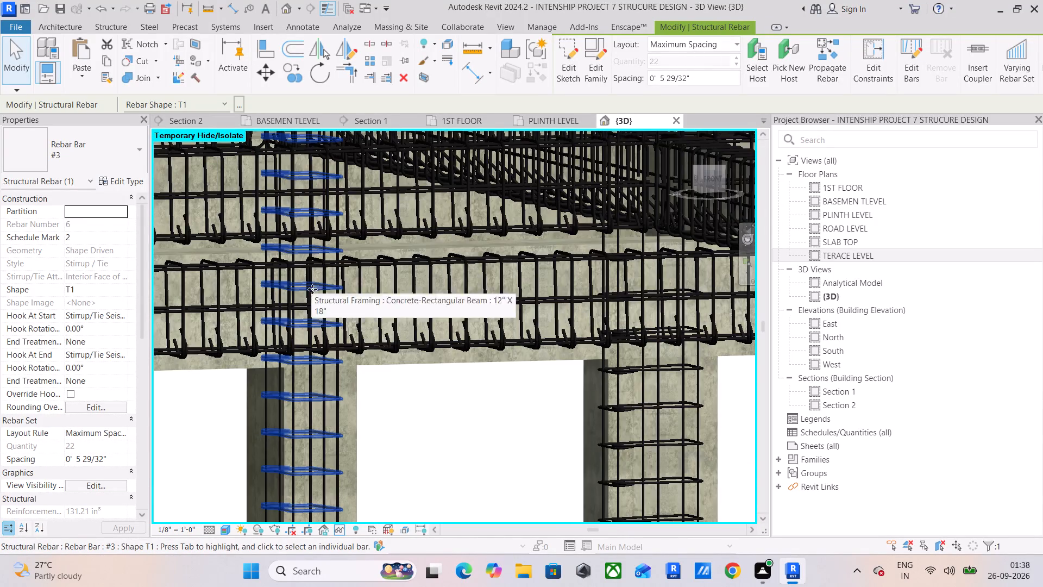
scroll(318, 315, "down", 8)
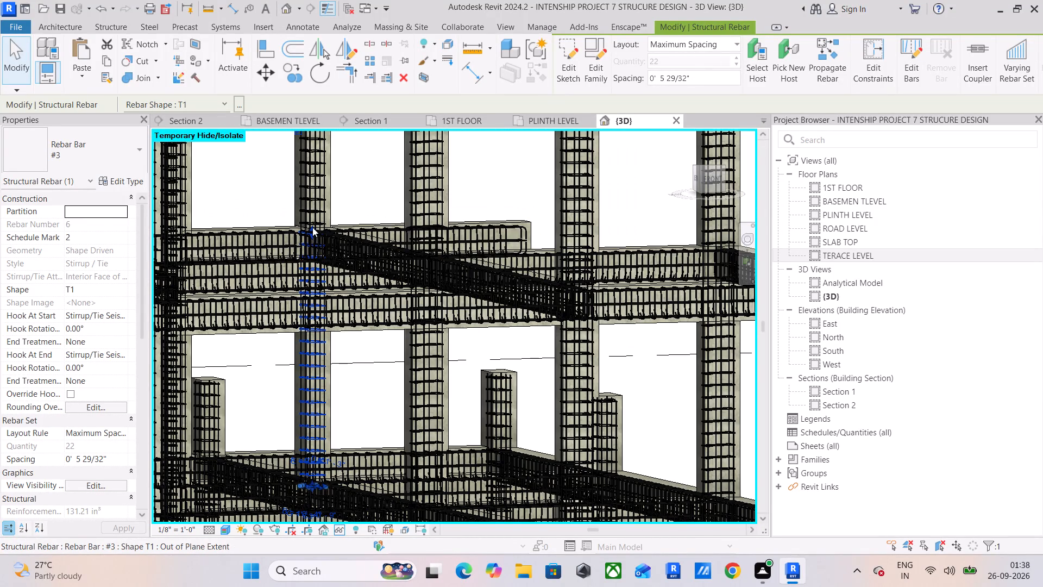
left_click_drag(312, 227, 317, 334)
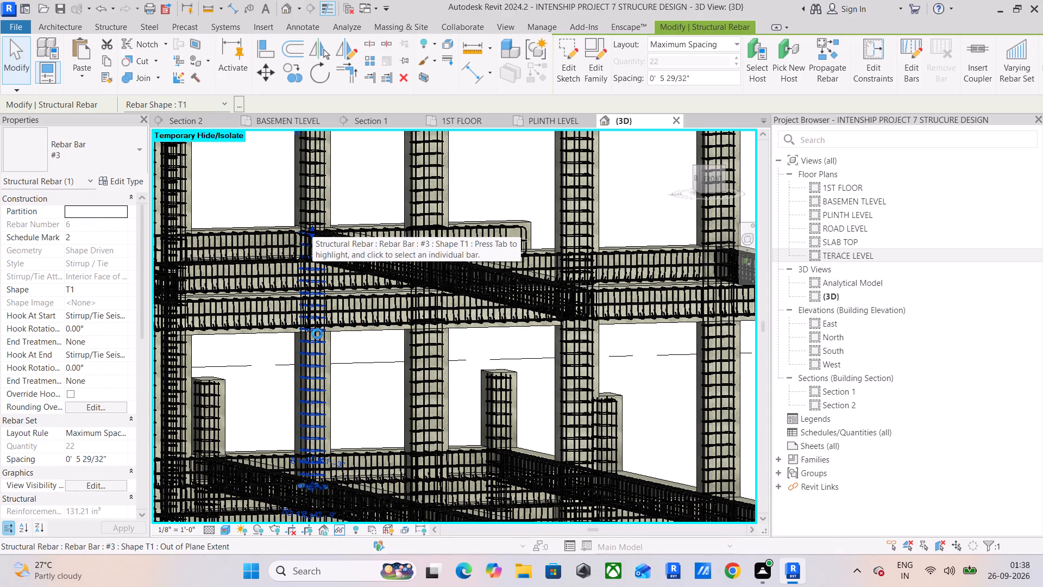
scroll(317, 334, "up", 9)
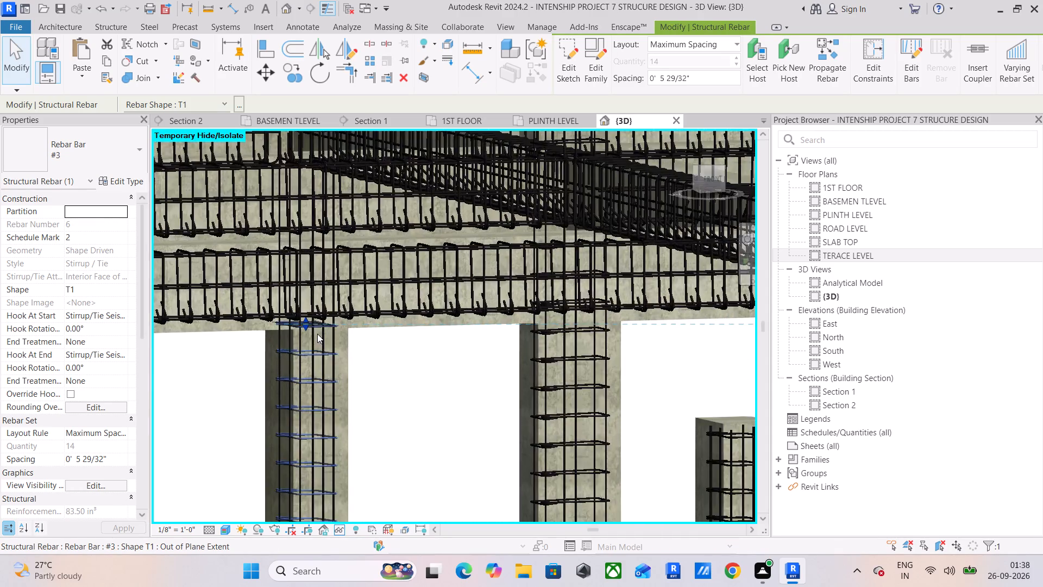
scroll(317, 334, "up", 3)
left_click_drag(289, 307, 285, 328)
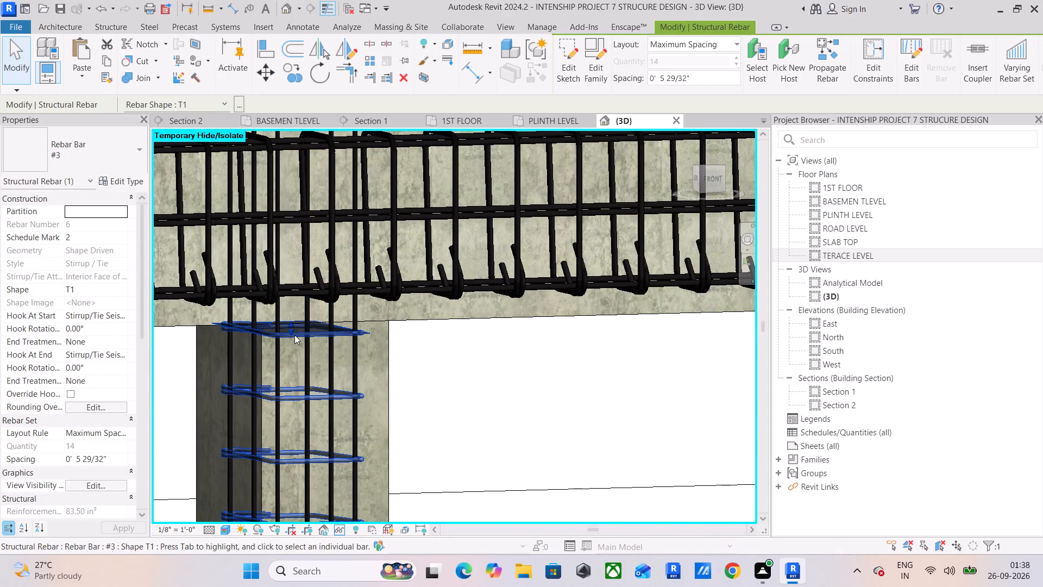
left_click_drag(286, 335, 286, 344)
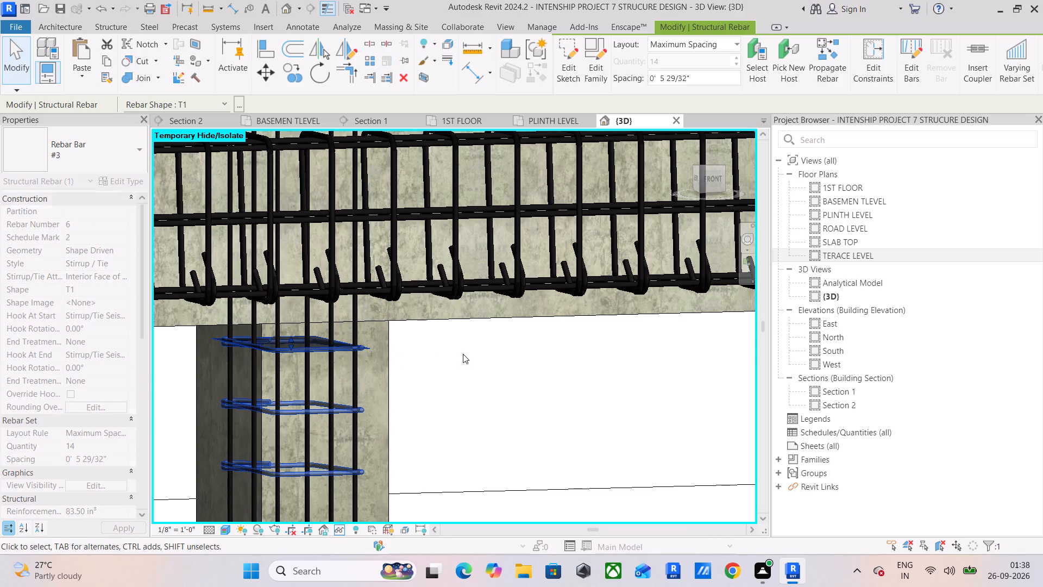
left_click(467, 351)
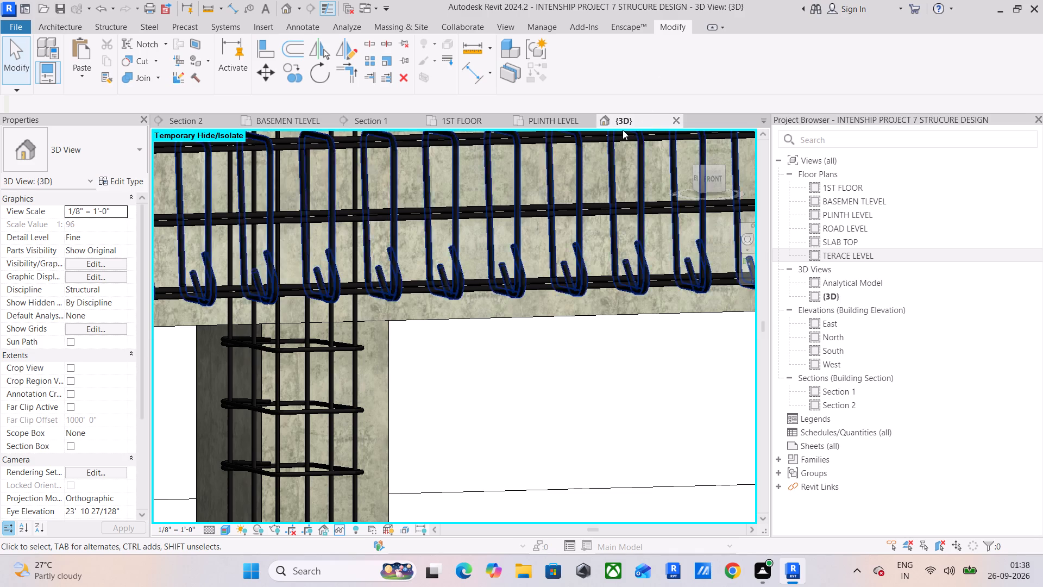
Examine the column stirrups where they meet the beams along the adjoining bays, including the closely spaced columns and cross-beam junctions.
scroll(623, 130, "down", 5)
middle_click_drag(639, 130, 755, 160)
middle_click_drag(661, 138, 703, 184)
scroll(639, 136, "down", 3)
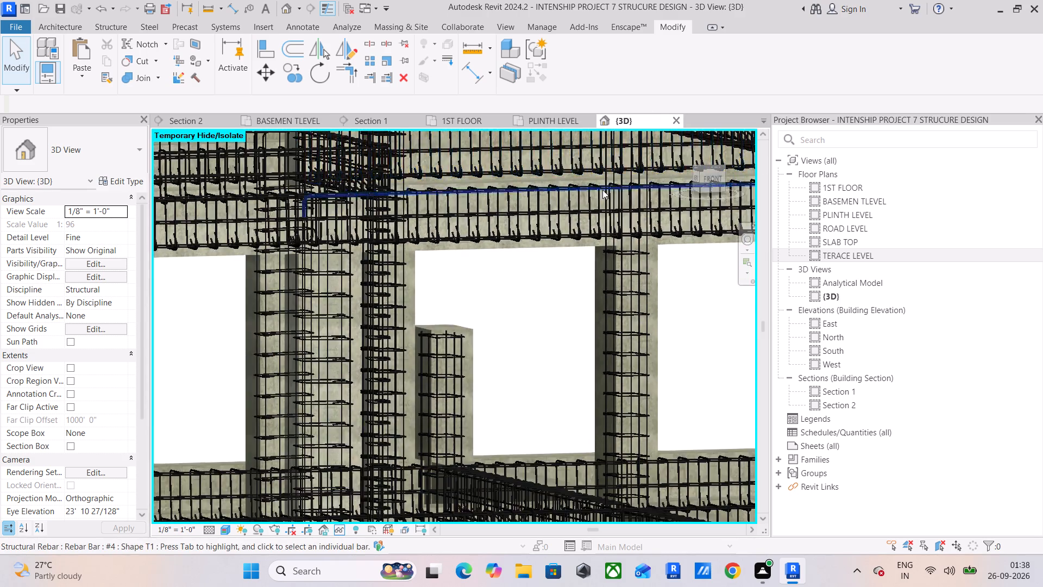
scroll(536, 195, "down", 1)
middle_click_drag(536, 195, 586, 304)
middle_click_drag(409, 203, 391, 299)
scroll(439, 240, "up", 6)
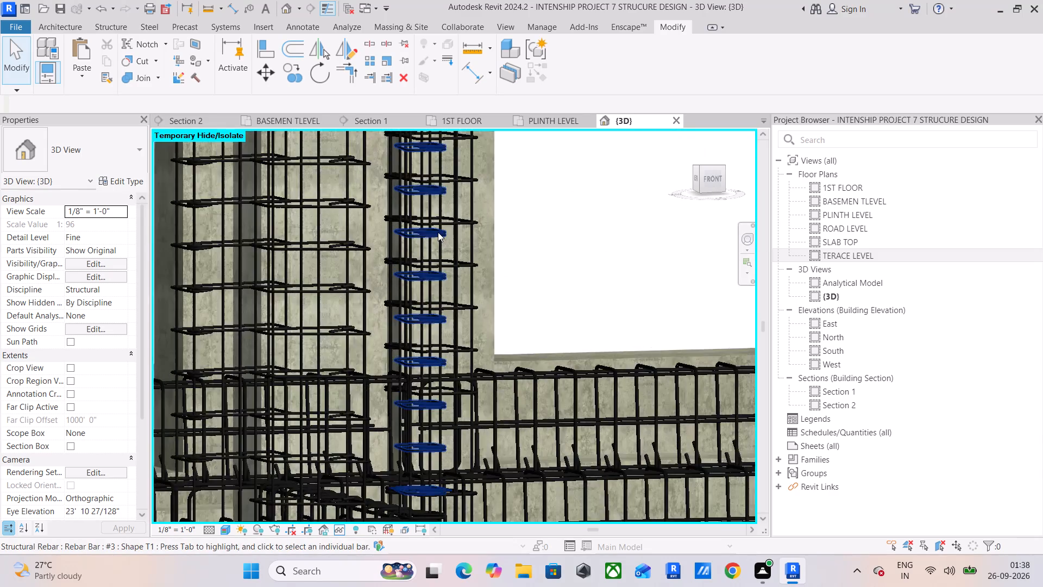
scroll(438, 232, "up", 5)
scroll(529, 227, "down", 4)
scroll(460, 228, "up", 6)
scroll(645, 238, "down", 6)
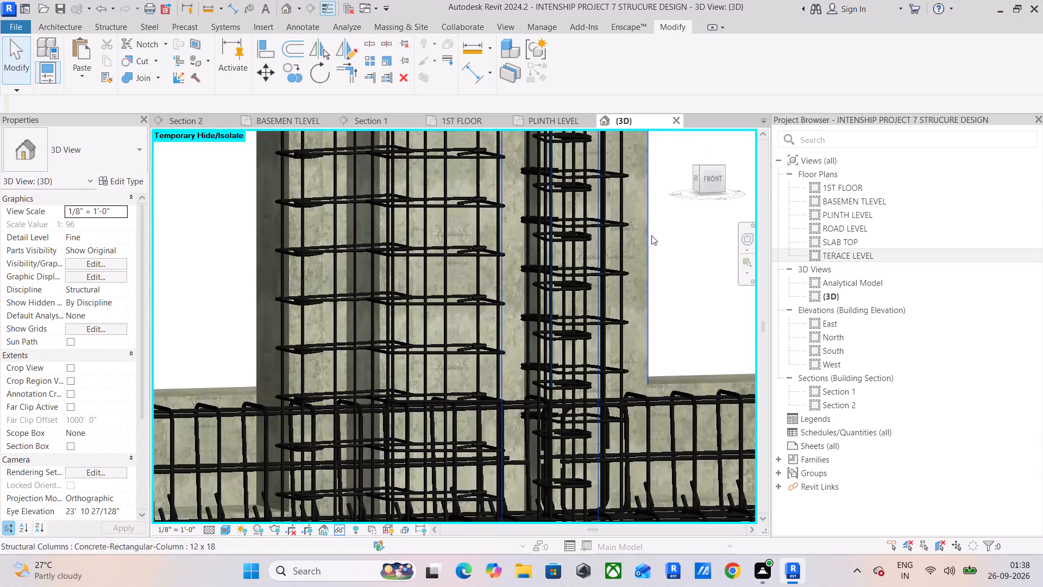
middle_click_drag(648, 237, 329, 248)
scroll(529, 241, "down", 6)
middle_click_drag(552, 239, 421, 253)
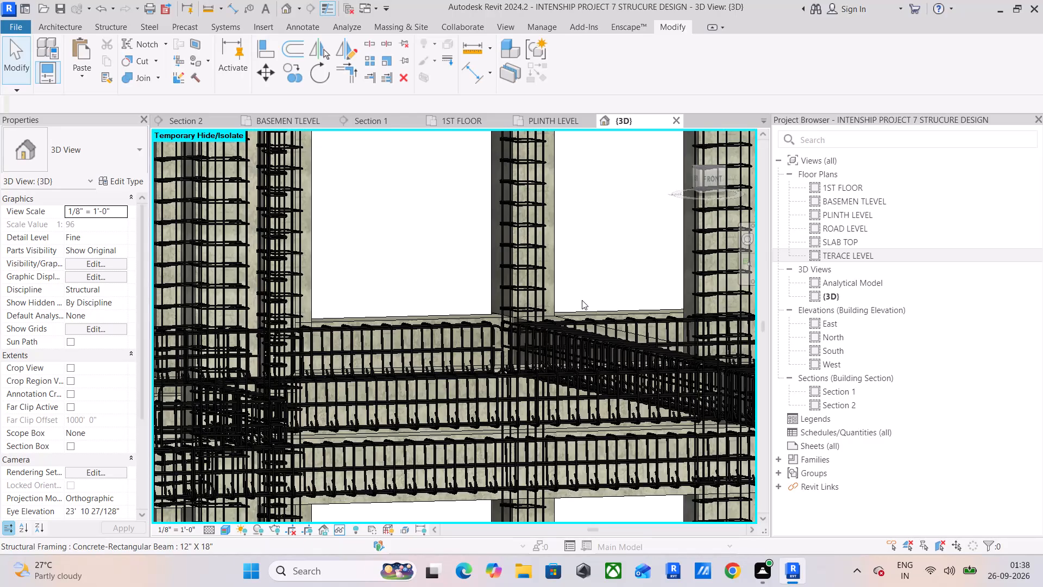
scroll(582, 300, "down", 6)
middle_click_drag(588, 295, 585, 295)
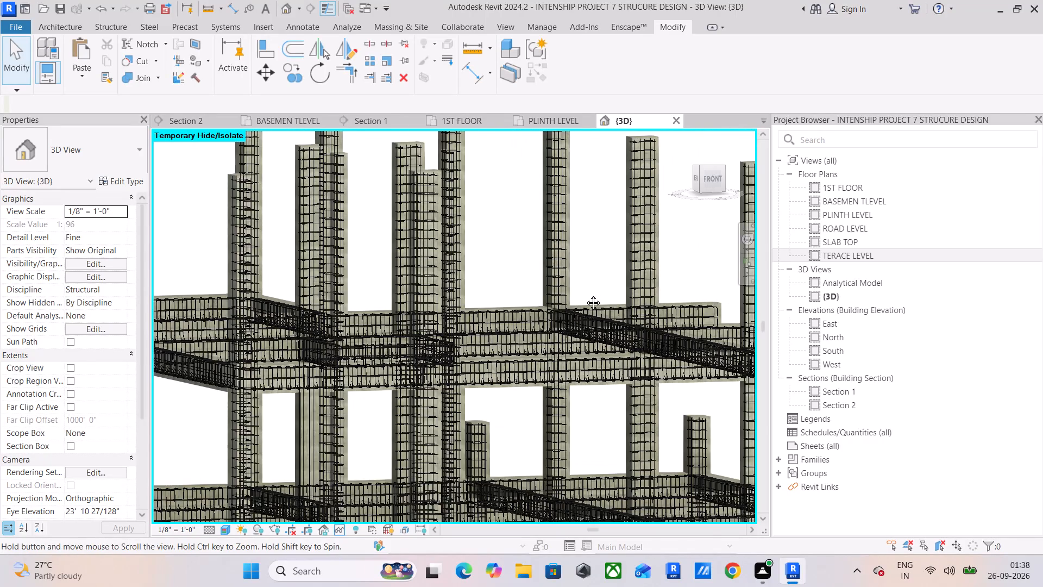
middle_click_drag(585, 295, 478, 274)
middle_click_drag(538, 278, 436, 279)
scroll(555, 308, "up", 4)
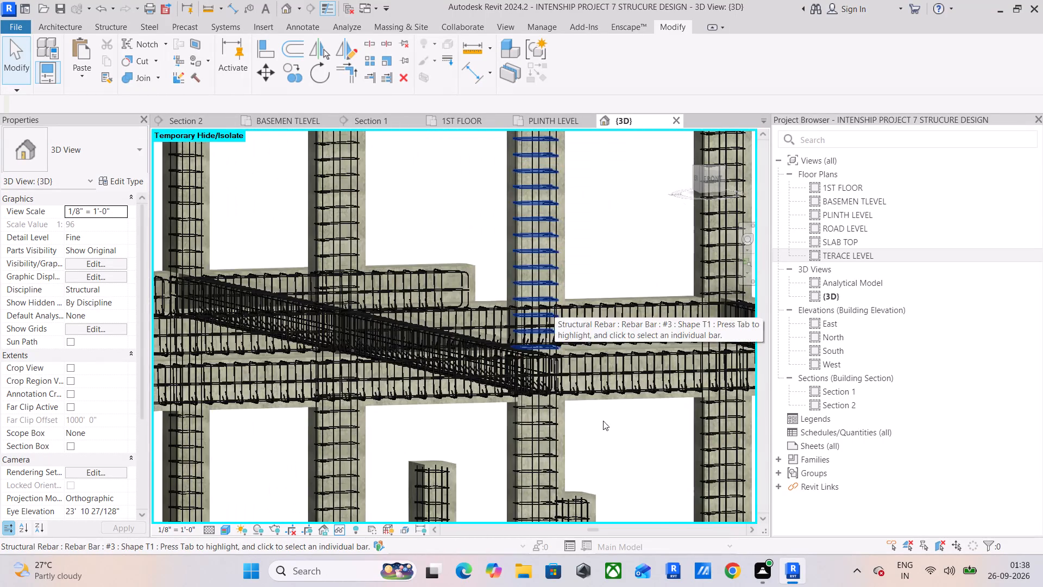
scroll(651, 427, "down", 4)
middle_click_drag(565, 365, 654, 365)
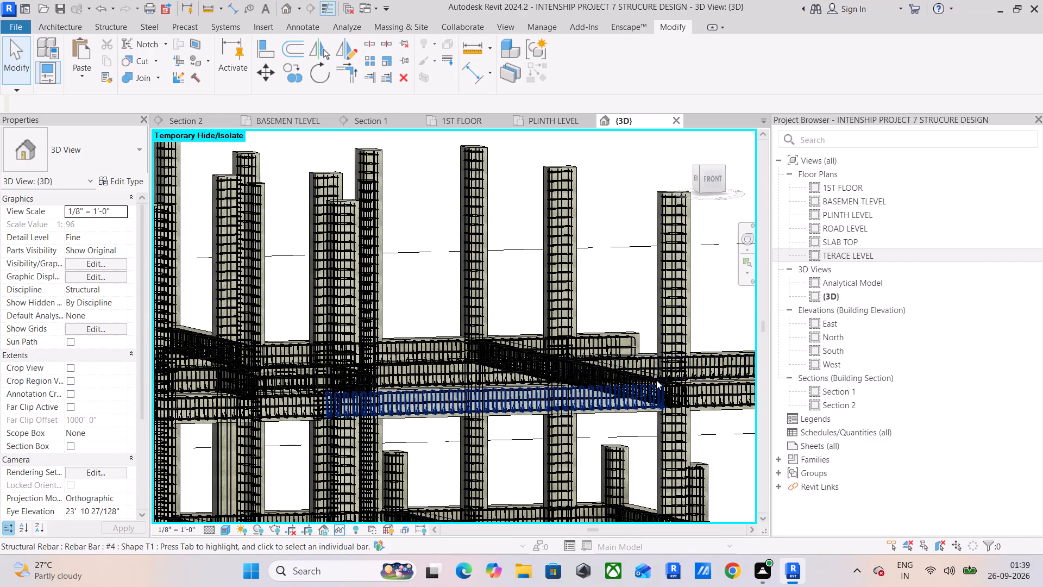
Inspect the column stirrups along the side beam at the opposite outer corner of the frame.
scroll(631, 386, "down", 5)
middle_click_drag(463, 332, 728, 336)
middle_click_drag(575, 371, 458, 216)
scroll(497, 342, "up", 2)
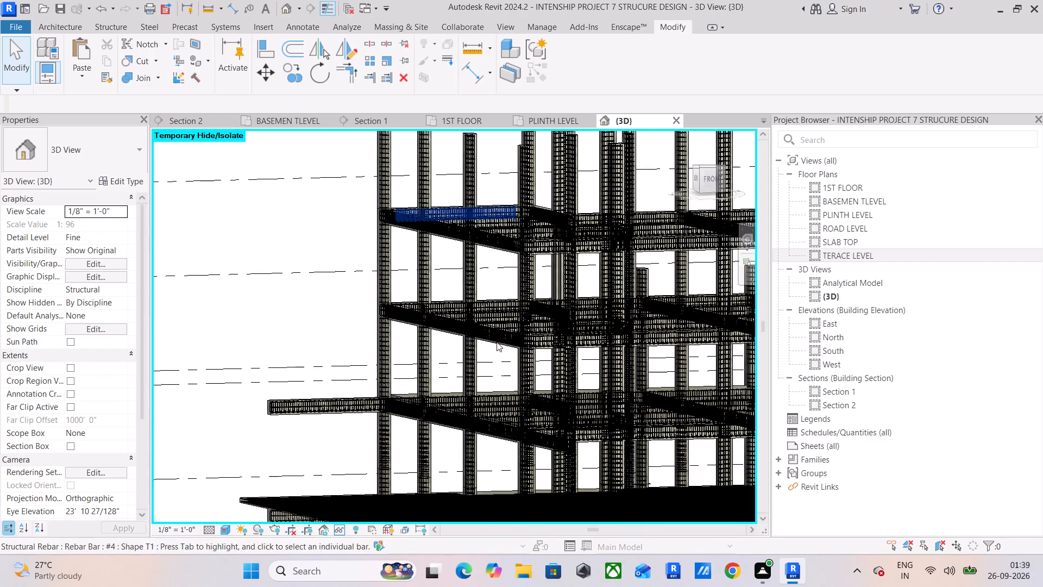
scroll(497, 342, "up", 8)
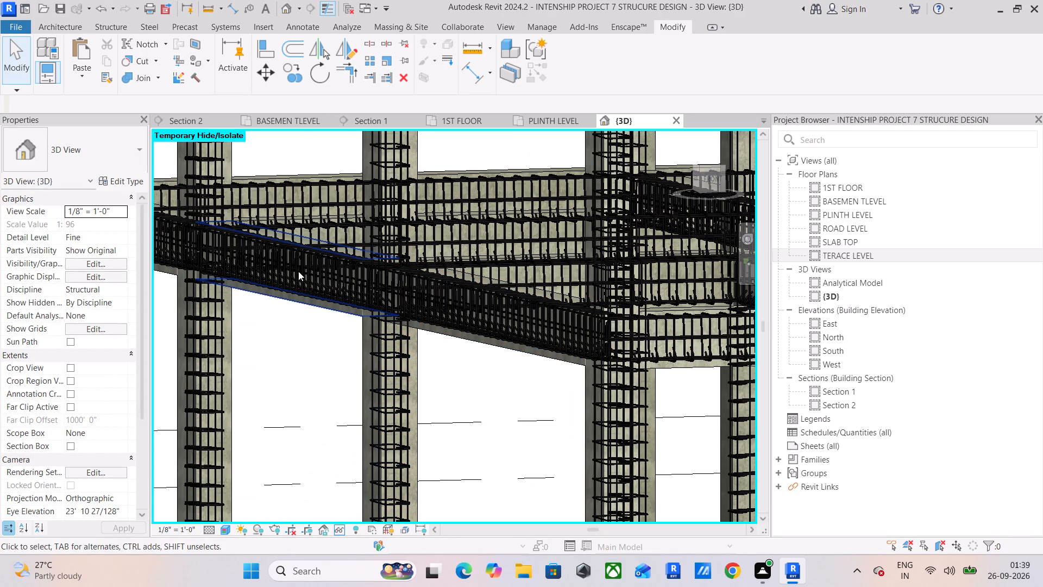
middle_click_drag(301, 271, 470, 283)
middle_click_drag(301, 225, 345, 268)
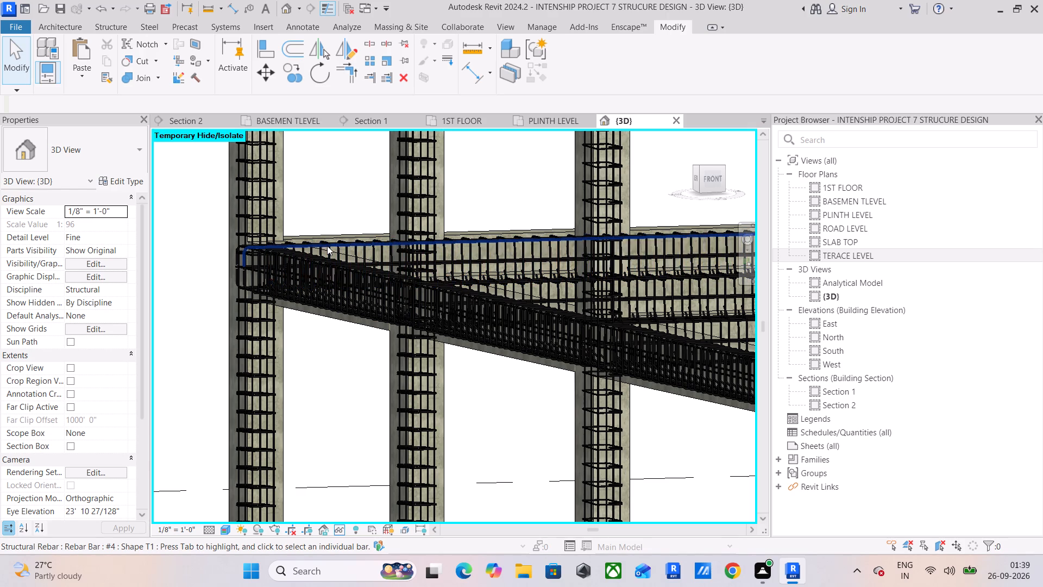
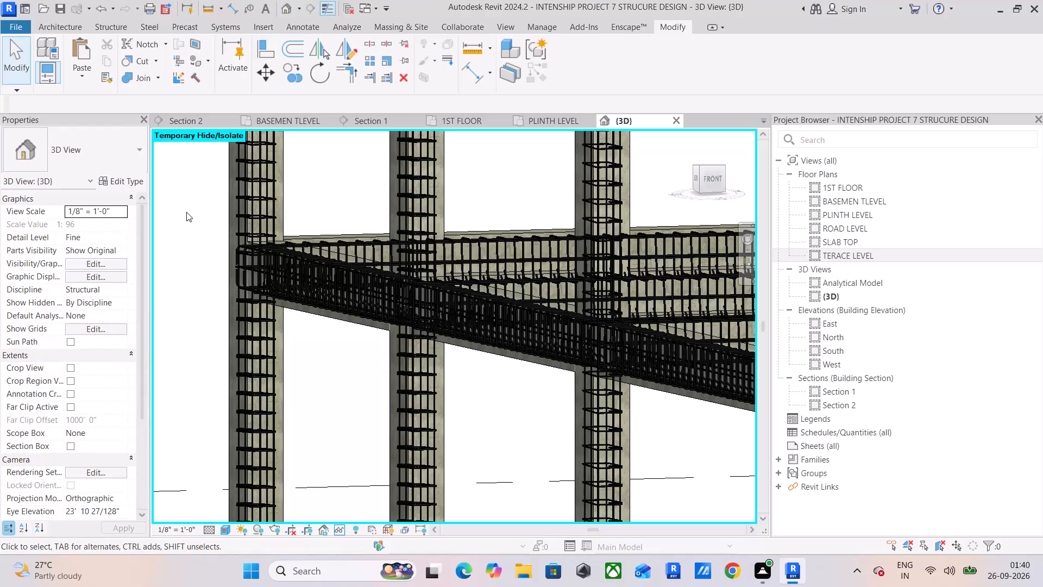
Examine the column stirrups at the beam junctions of the lower floor, around the side beam and its corner column.
scroll(186, 212, "down", 6)
middle_click_drag(183, 213, 326, 290)
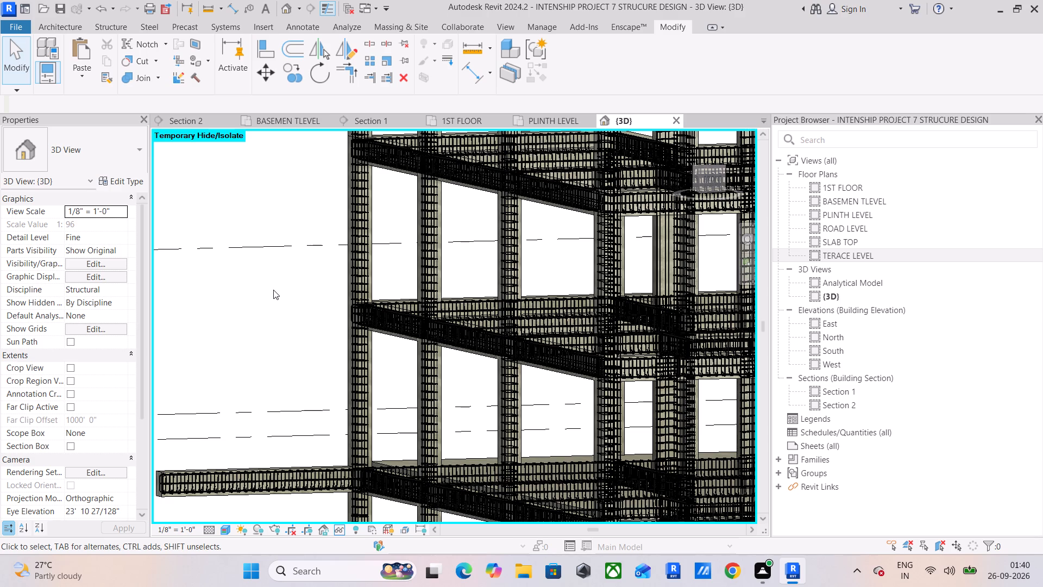
scroll(208, 261, "down", 5)
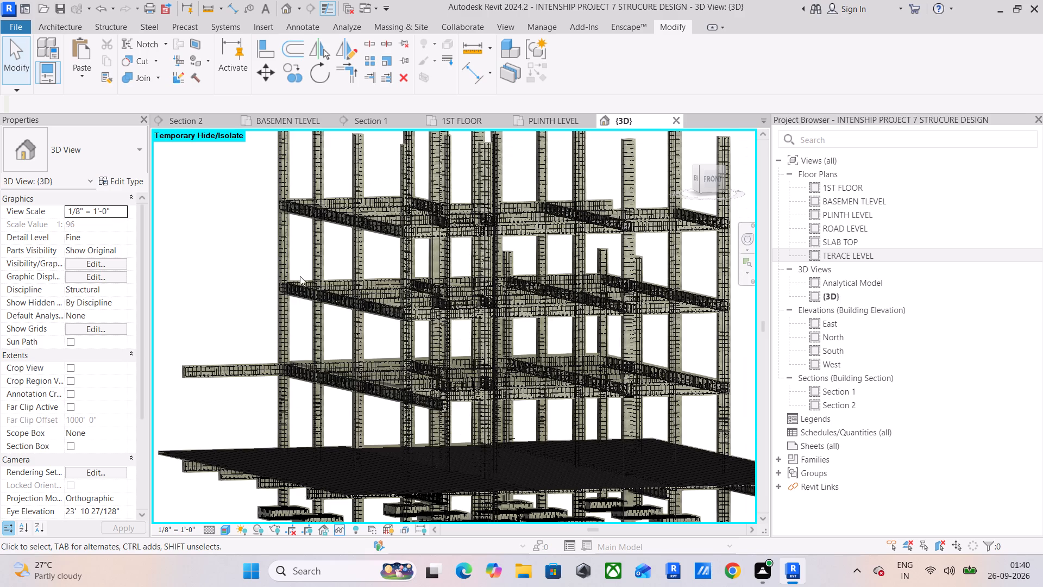
middle_click_drag(320, 297, 272, 213)
scroll(360, 298, "up", 9)
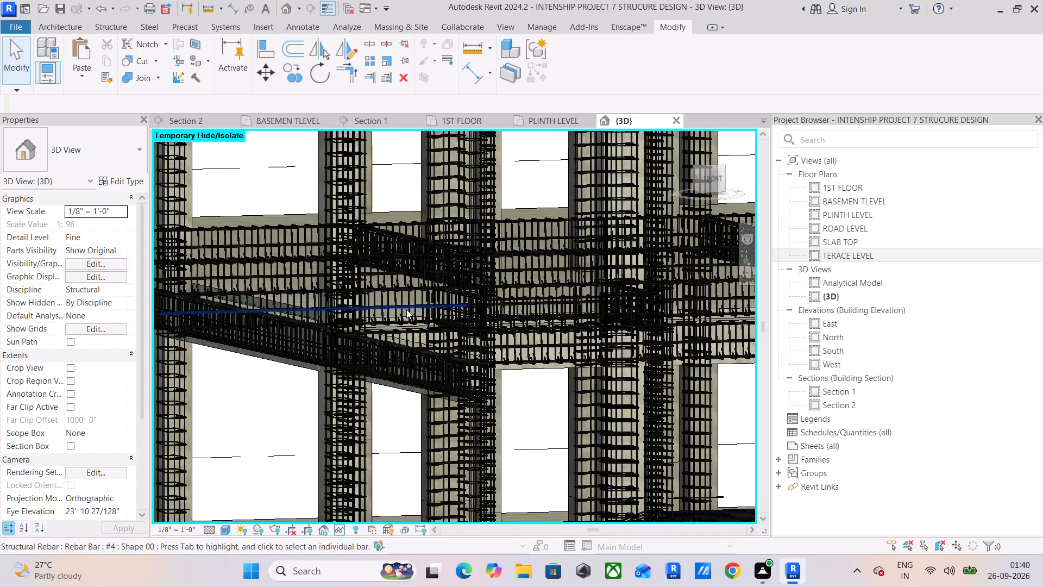
scroll(409, 308, "up", 5)
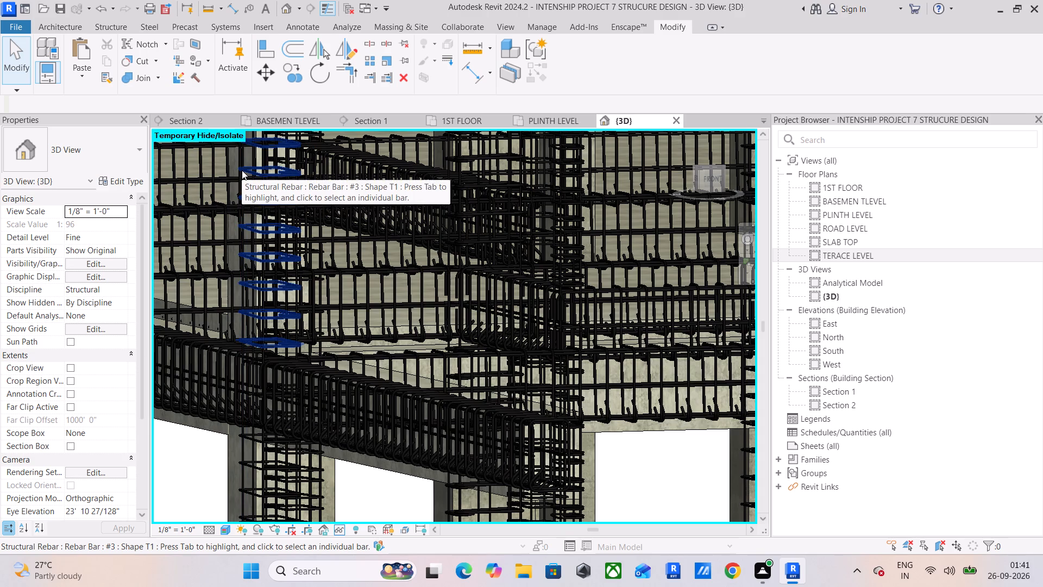
scroll(311, 223, "down", 5)
middle_click_drag(332, 228, 513, 234)
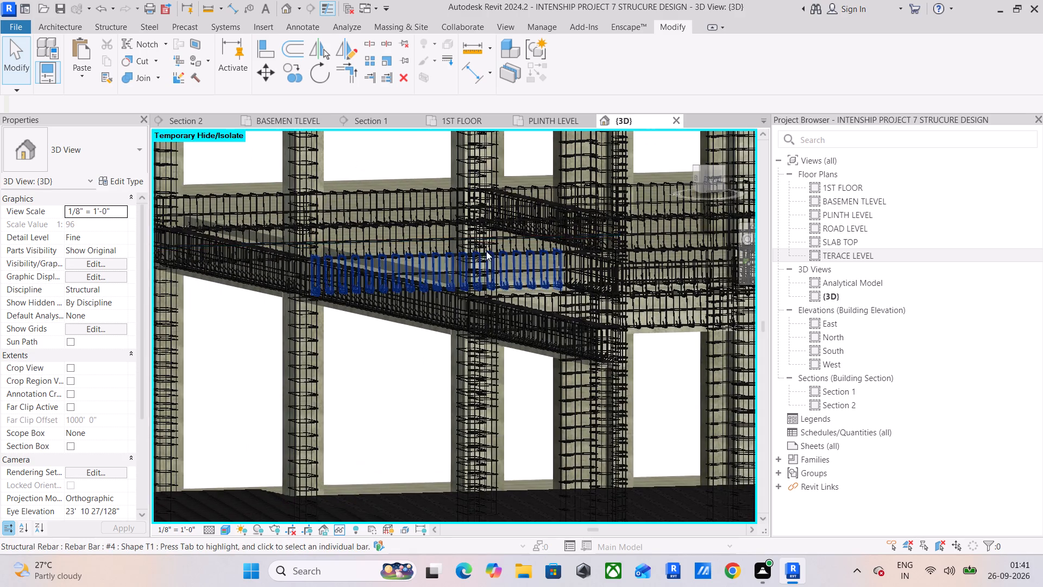
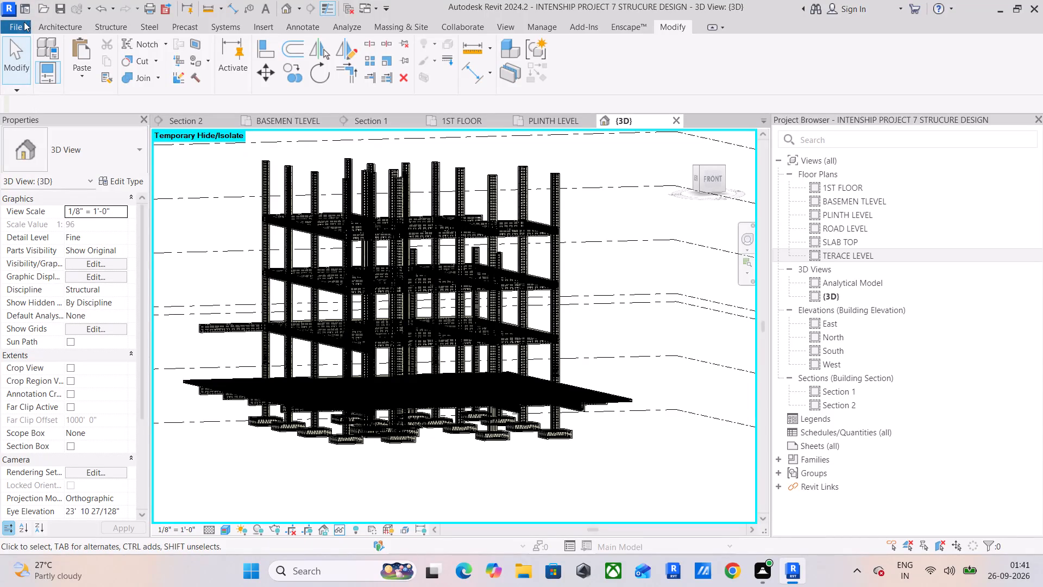
Start a PDF export of the current 3D view, saving the project first.
left_click(22, 23)
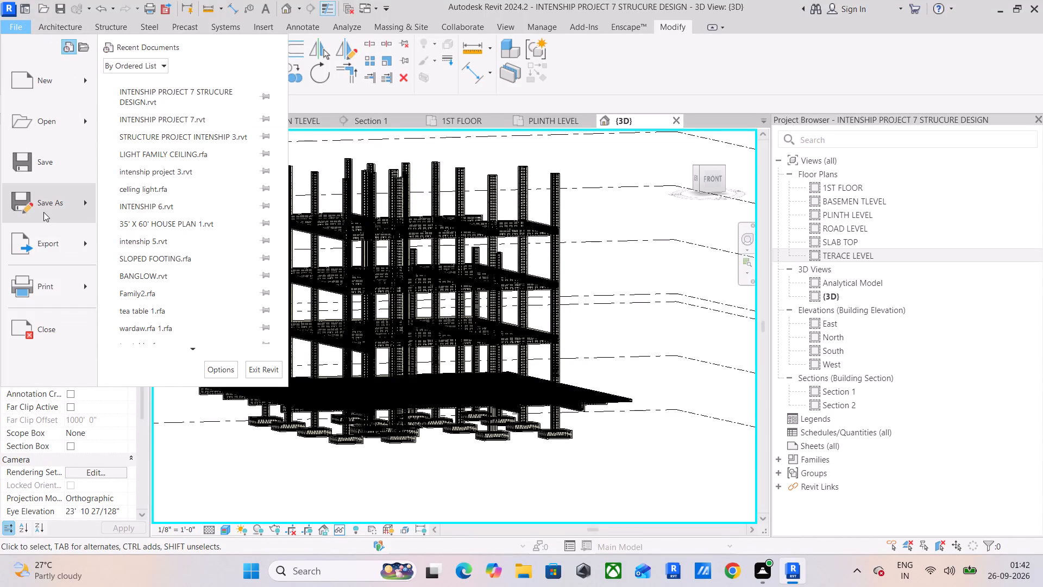
left_click(54, 249)
left_click(162, 130)
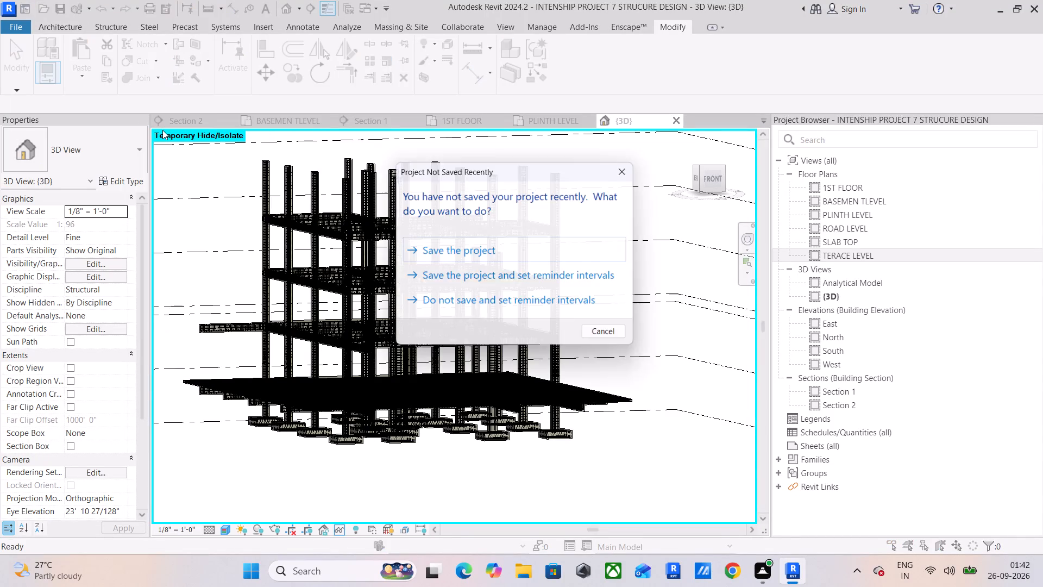
left_click(484, 252)
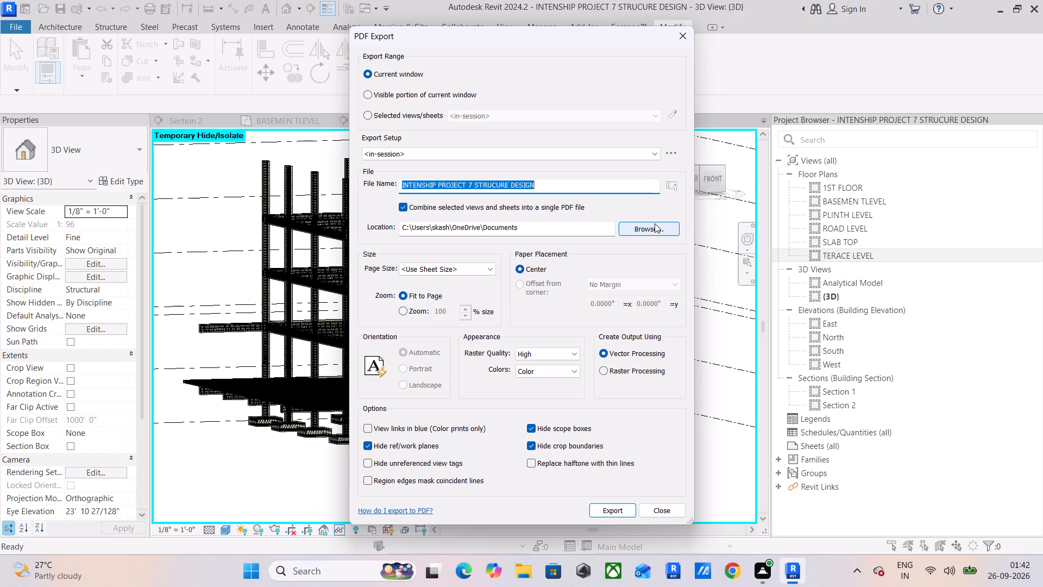
Set the PDF export location to the pdfs folder inside revit proects on drive D.
left_click(655, 228)
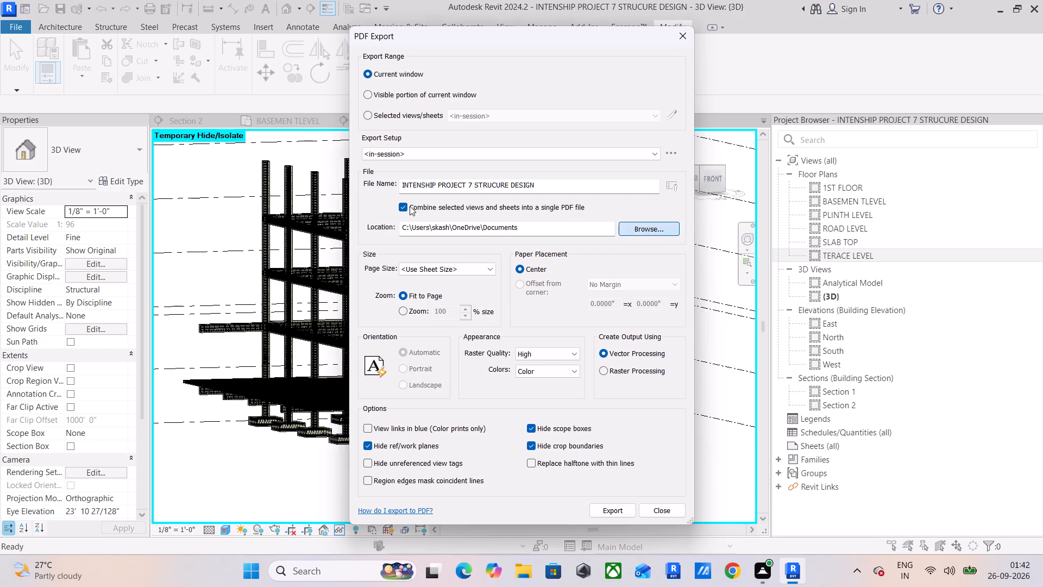
double_click(311, 252)
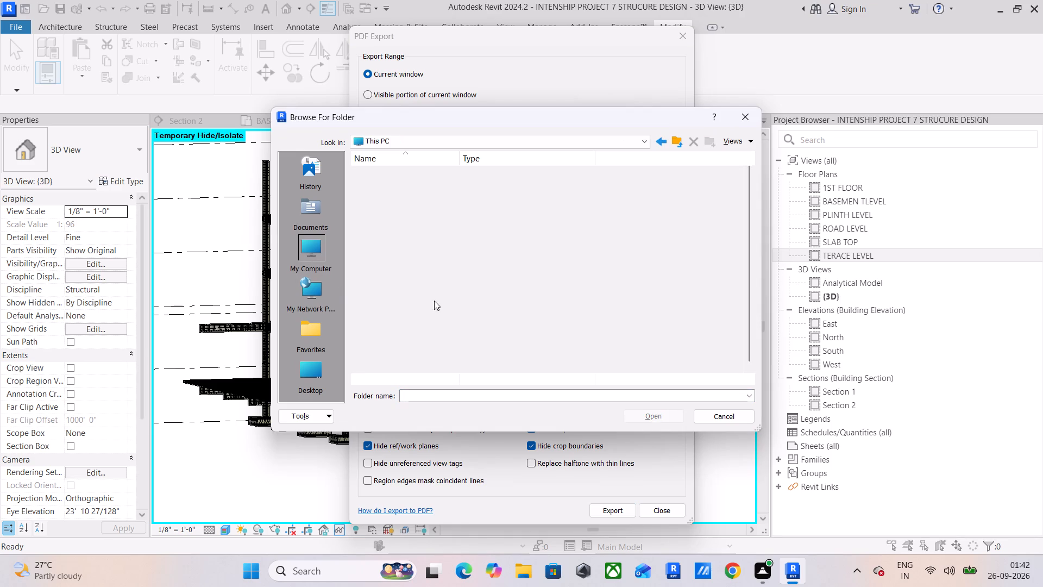
left_click(401, 210)
double_click(404, 203)
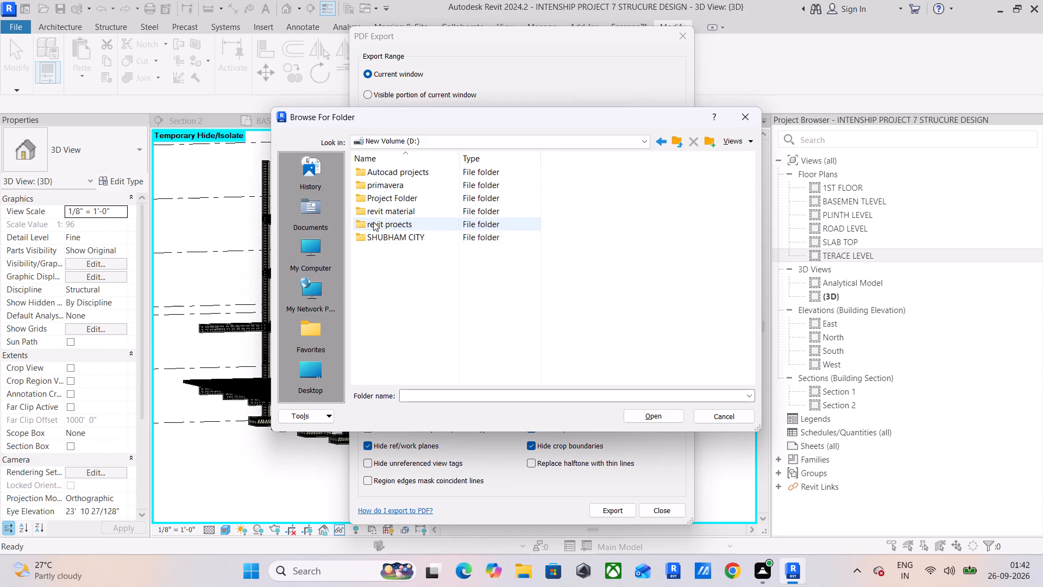
double_click(373, 222)
double_click(399, 185)
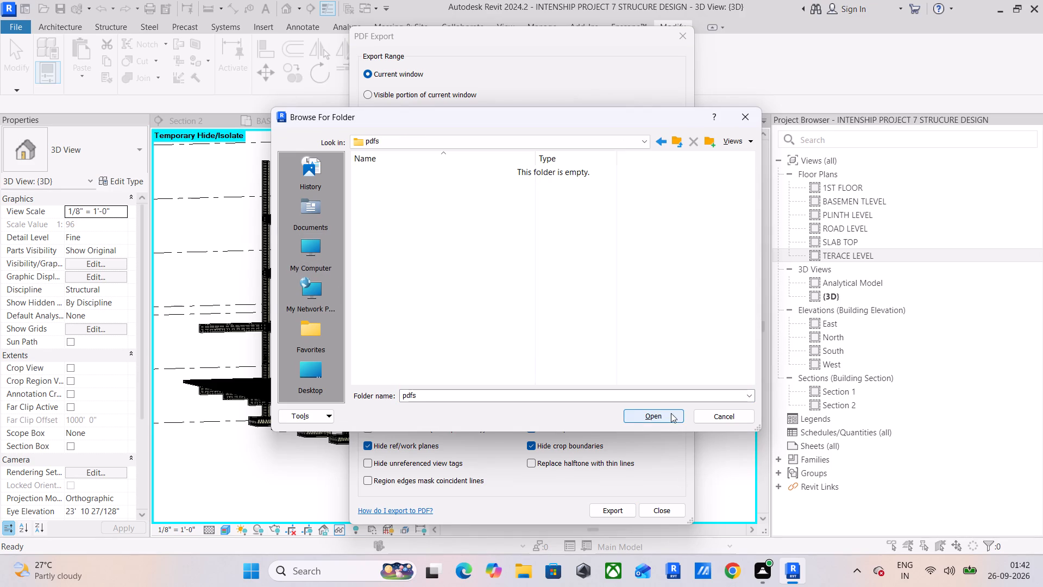
left_click(671, 413)
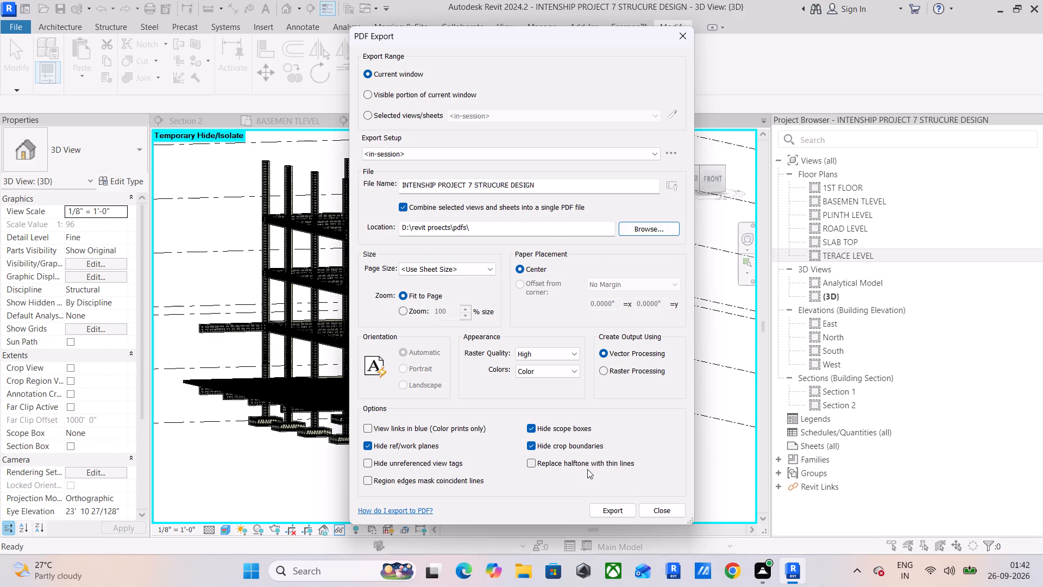
Export the current 3D view to PDF as INTENSHIP PROJECT 7 STRUCURE DESIGN, leaving the Temporary Hide/Isolate mode on.
left_click(625, 512)
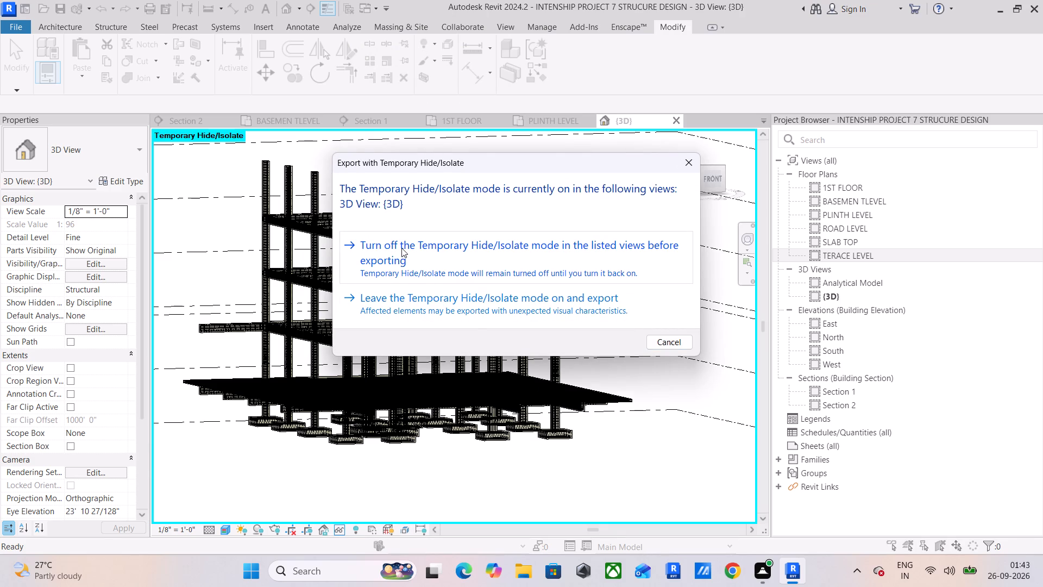
left_click(397, 293)
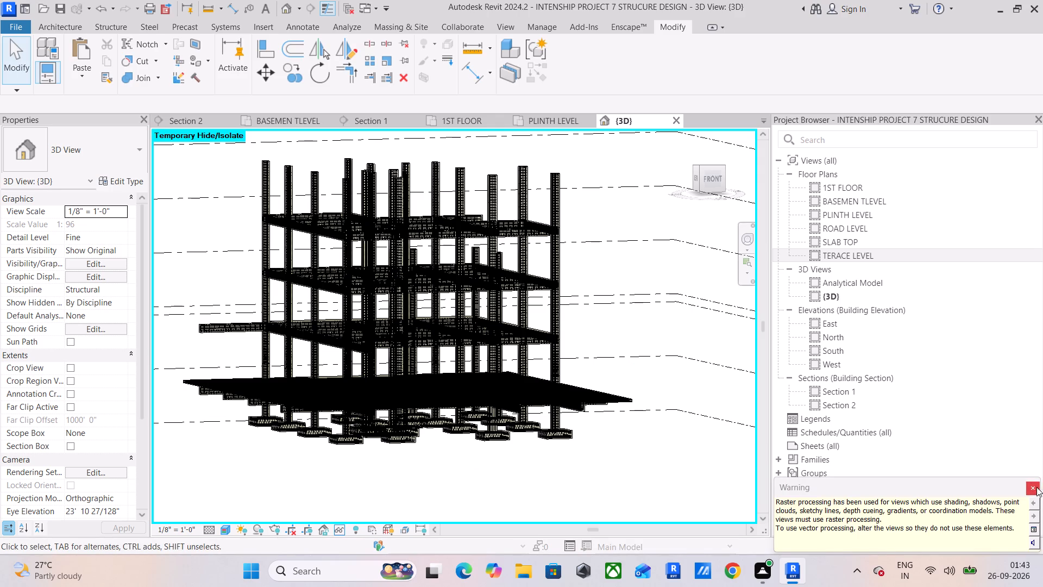
left_click(1036, 488)
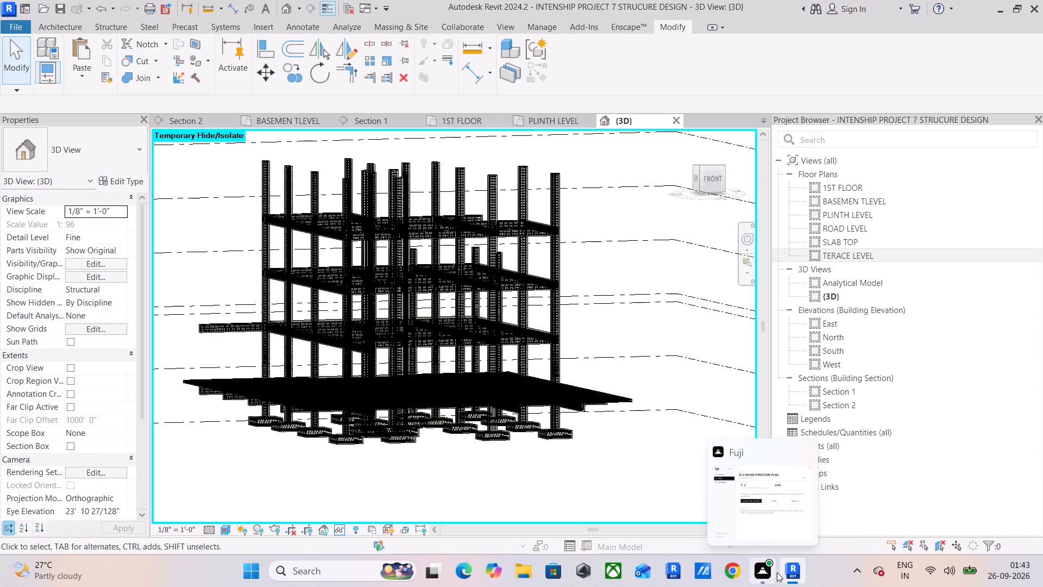